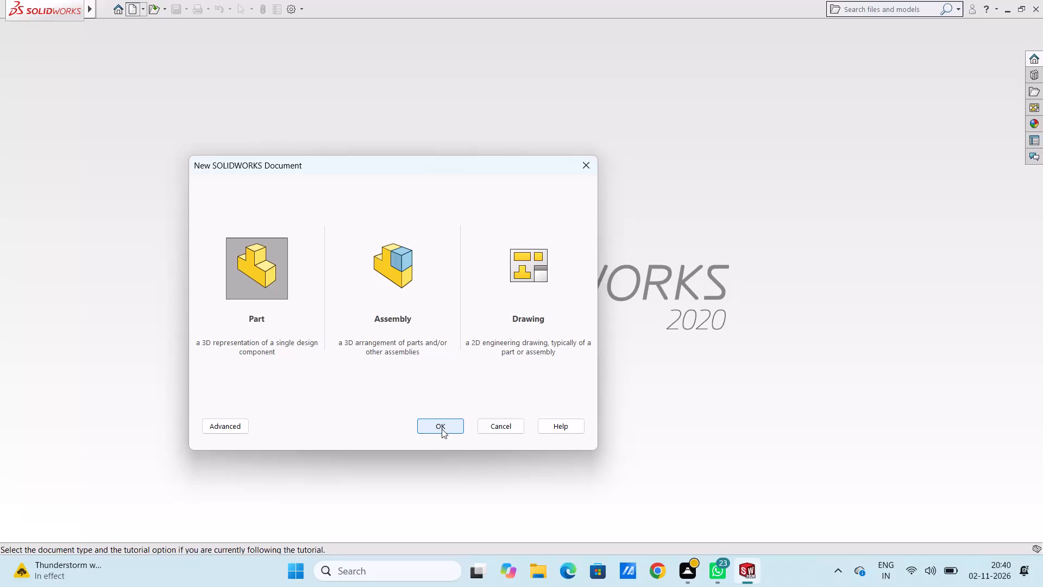
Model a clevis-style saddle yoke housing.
Create a new part document.
click(442, 429)
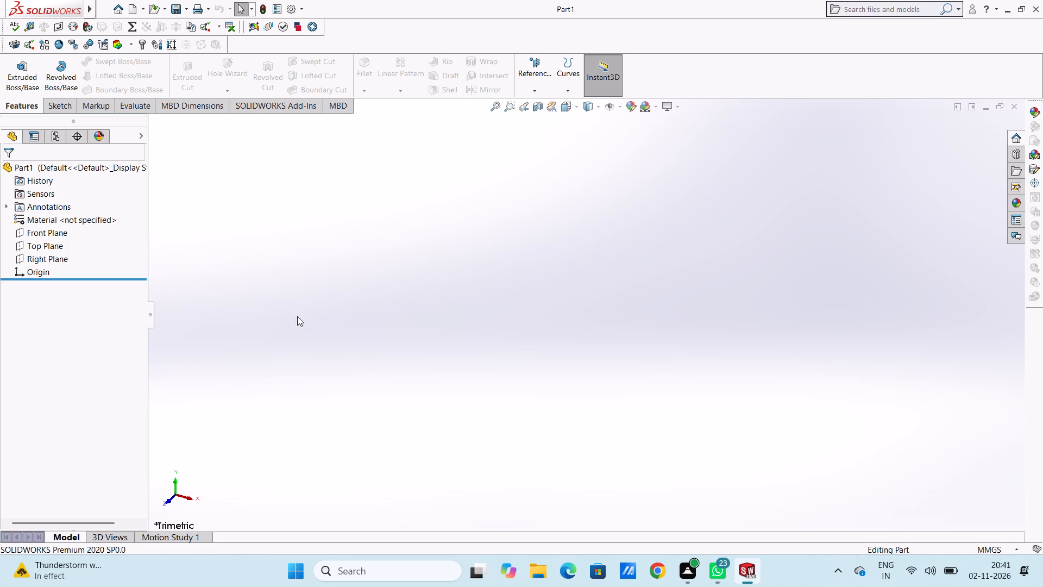
Start a sketch on the Front Plane and draw a circle of radius 30 mm centred on the origin.
click(52, 230)
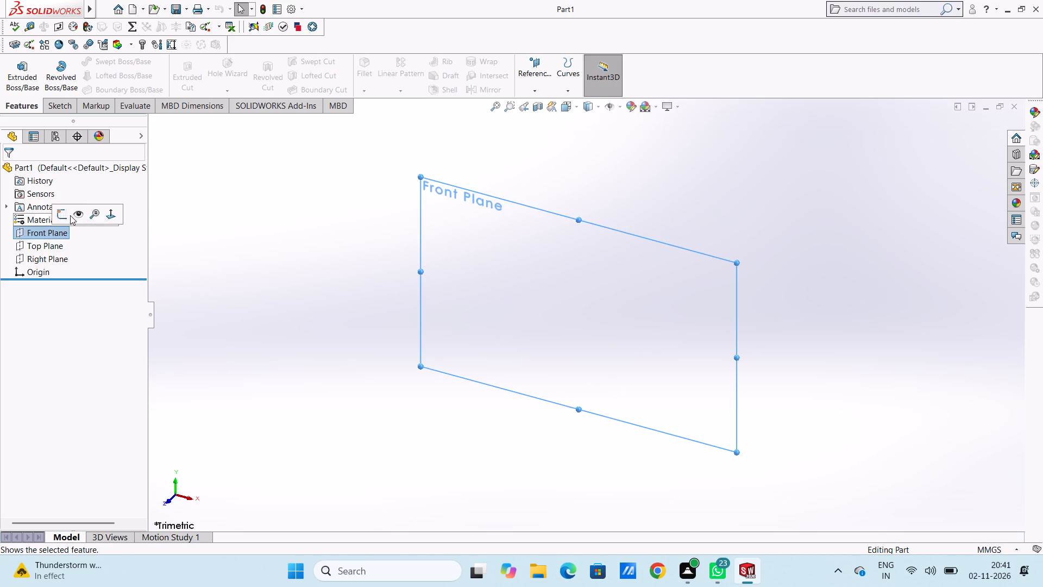
click(64, 208)
click(263, 242)
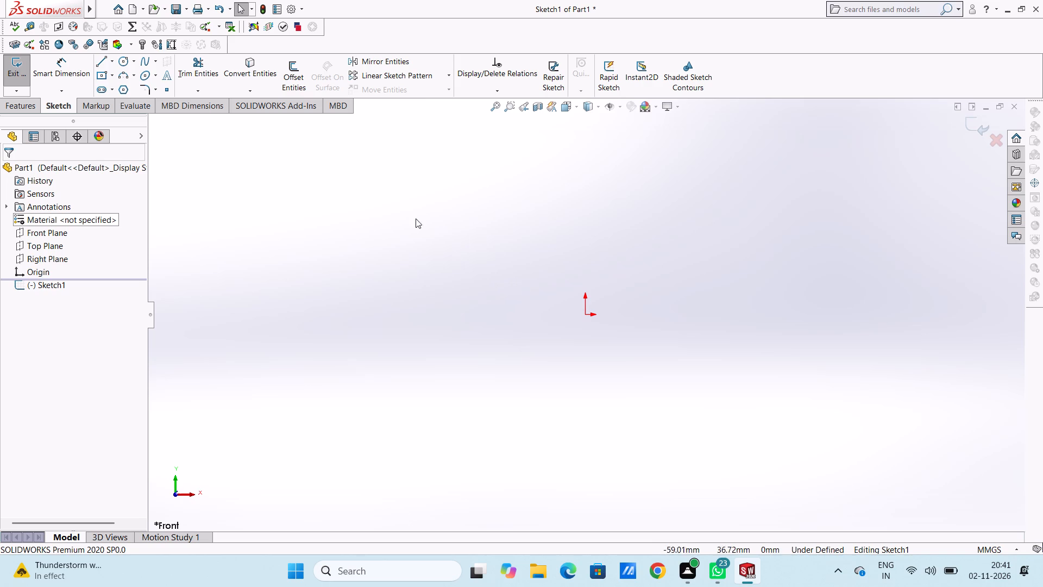
click(124, 67)
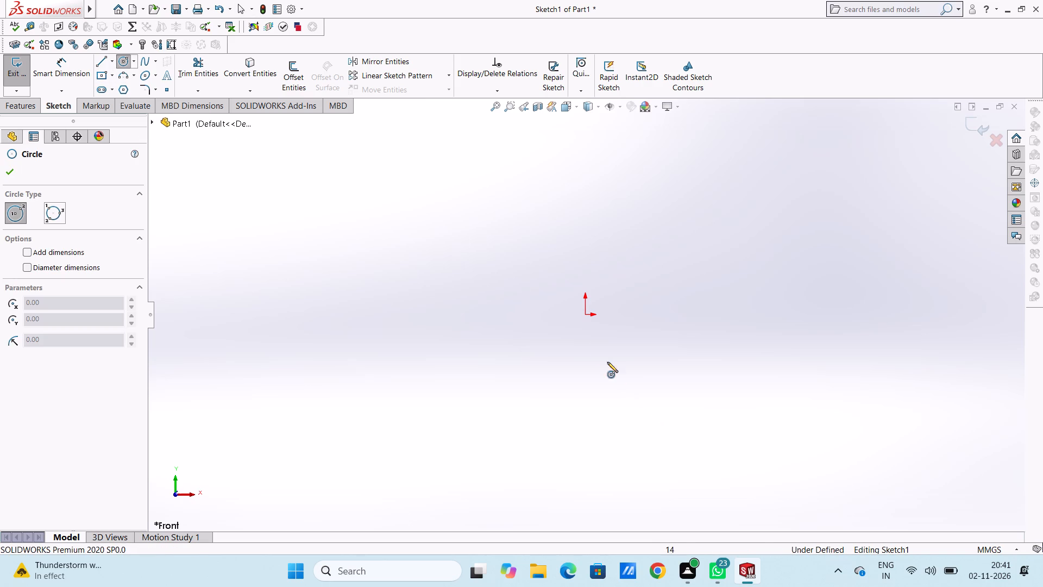
click(583, 316)
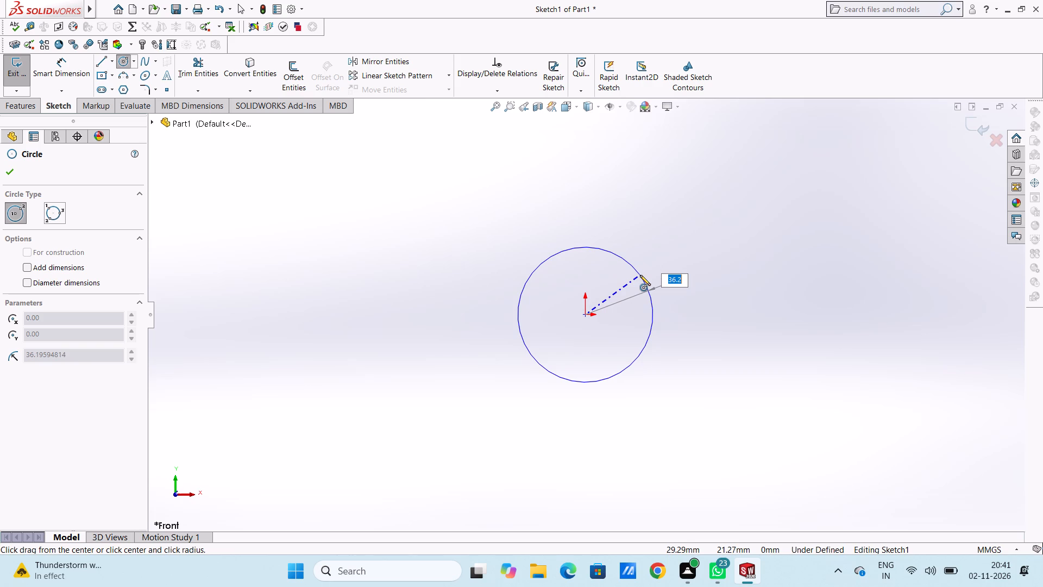
text(30)
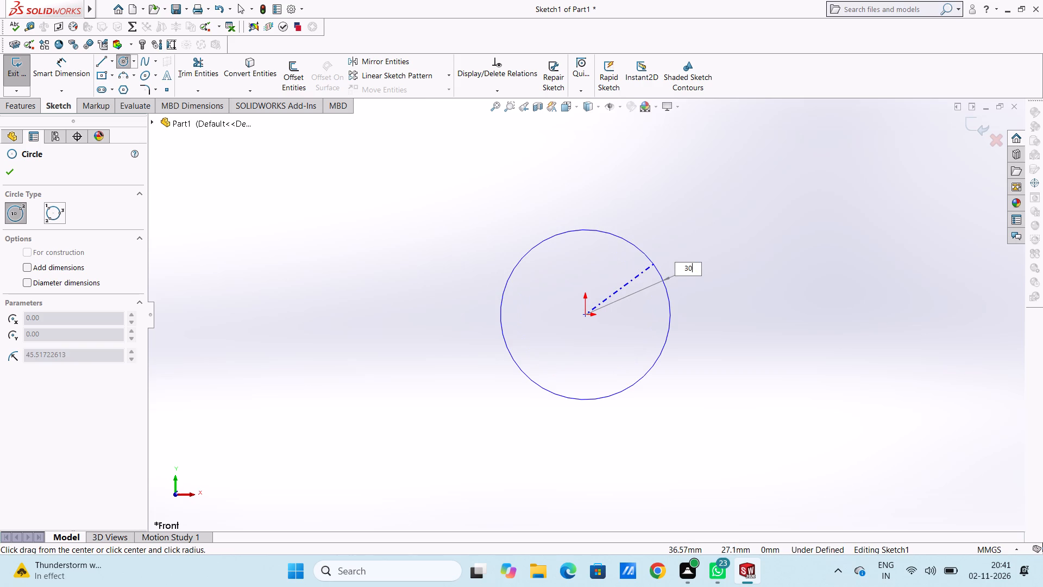
key(Return)
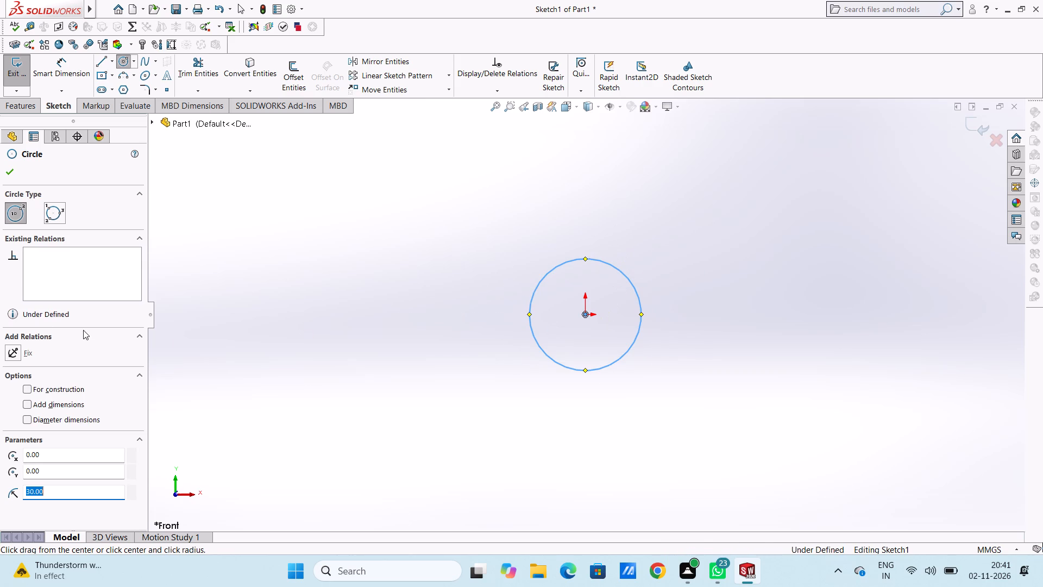
click(12, 167)
click(229, 285)
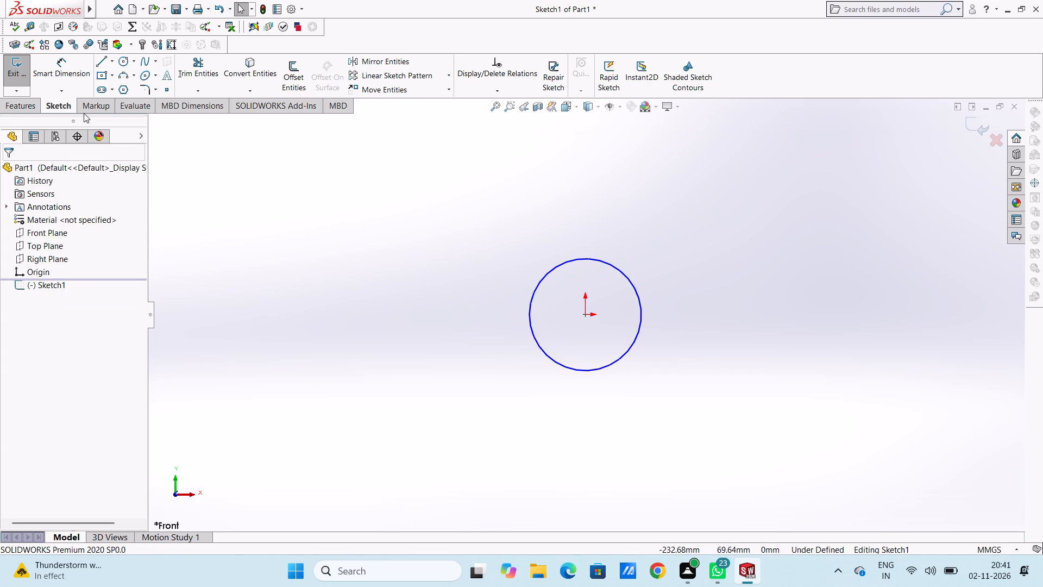
Dimension the circle's diameter, placing the dimension text outside it, above and to the left.
click(70, 71)
click(601, 257)
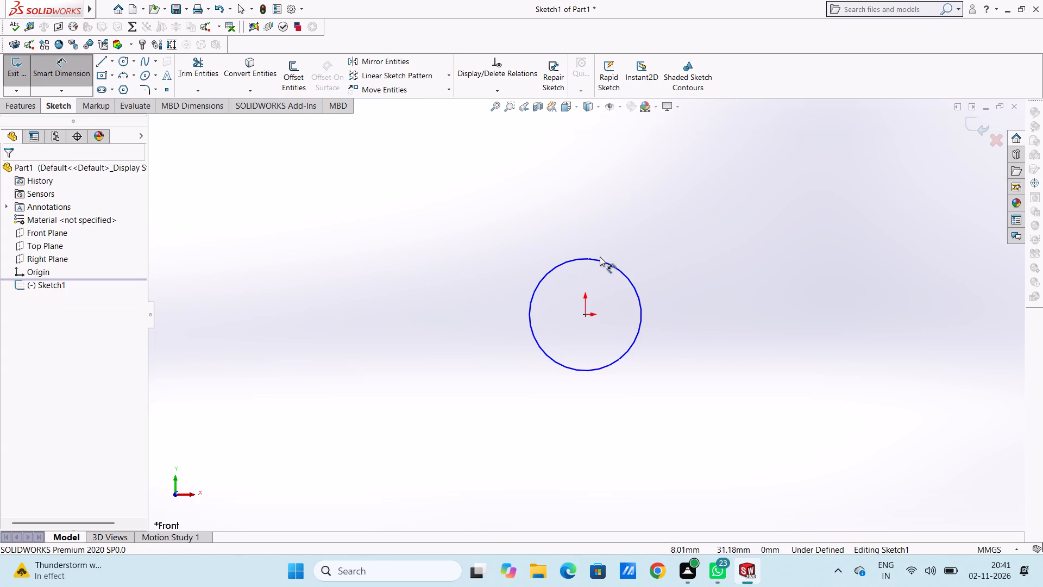
drag(593, 257, 580, 256)
click(405, 171)
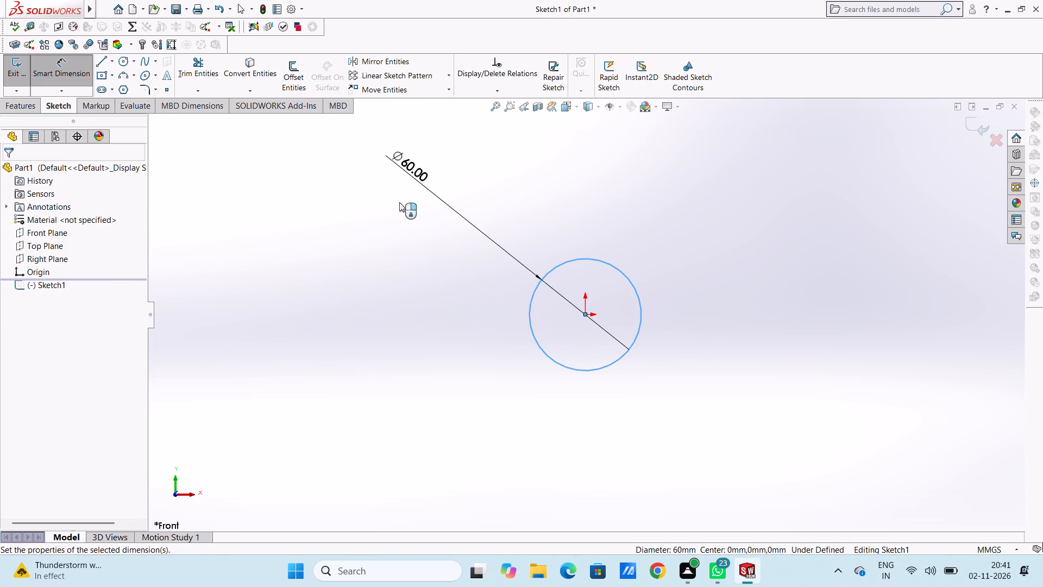
click(359, 157)
click(343, 179)
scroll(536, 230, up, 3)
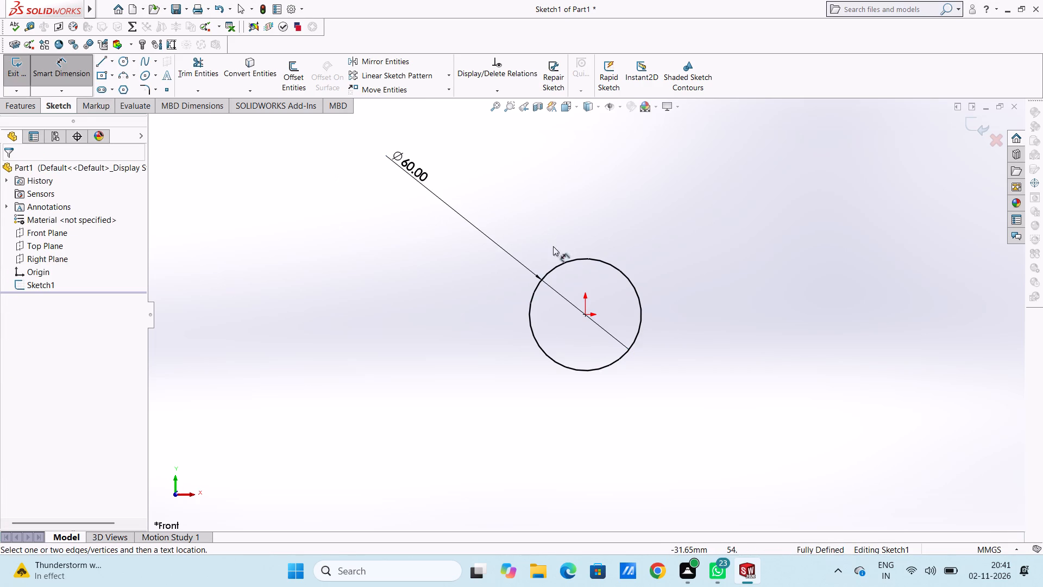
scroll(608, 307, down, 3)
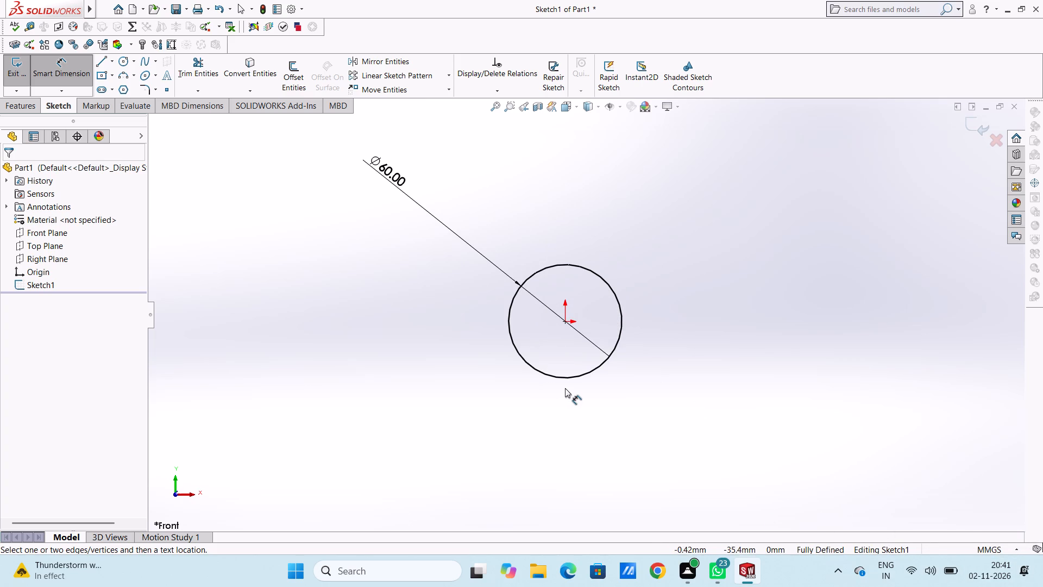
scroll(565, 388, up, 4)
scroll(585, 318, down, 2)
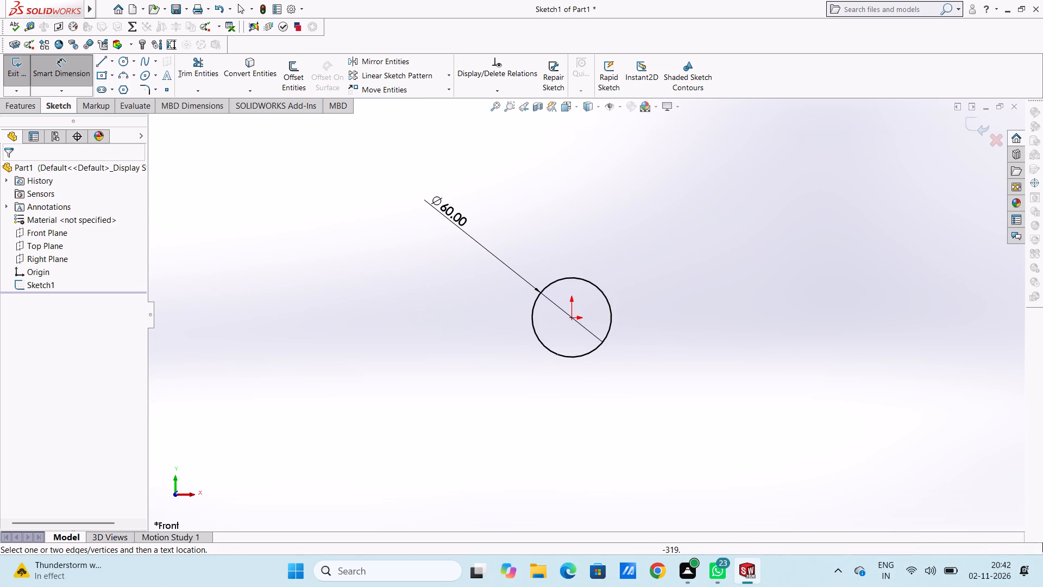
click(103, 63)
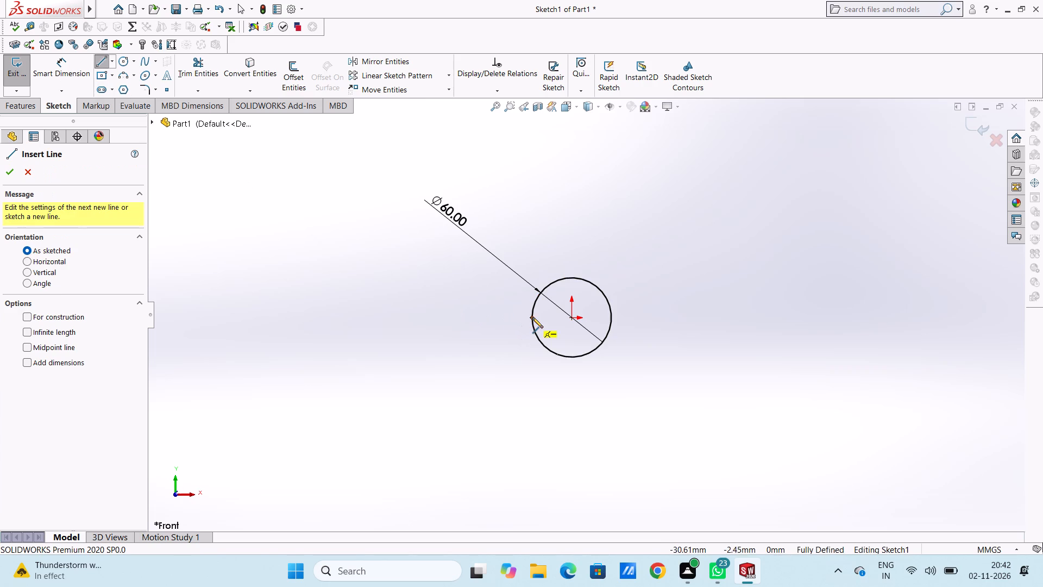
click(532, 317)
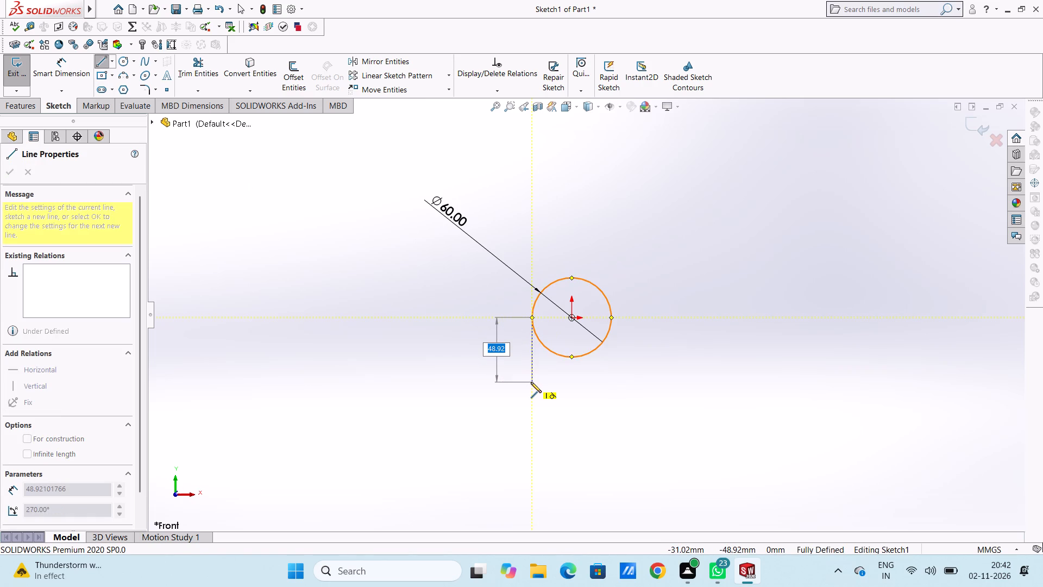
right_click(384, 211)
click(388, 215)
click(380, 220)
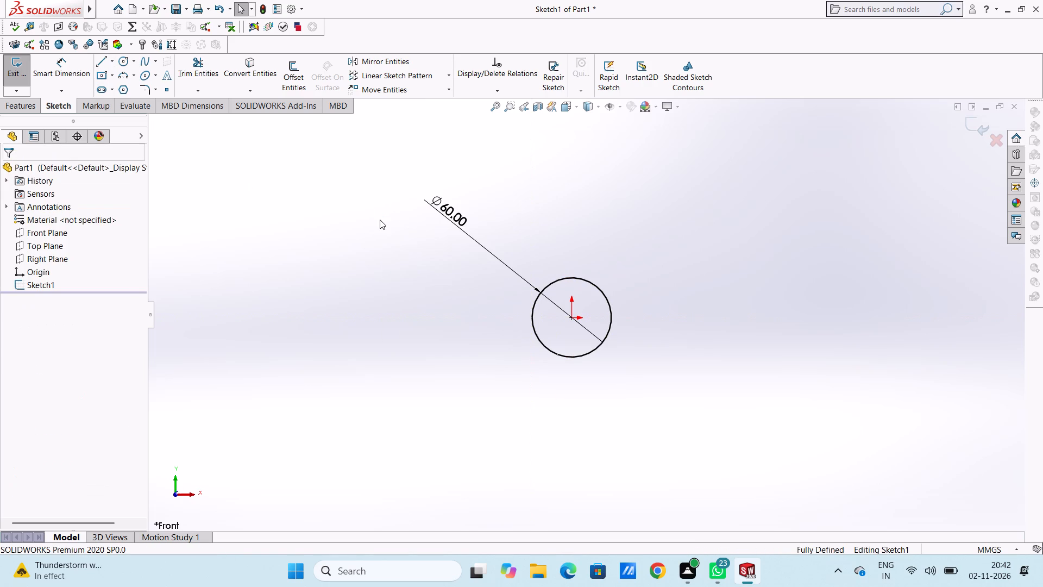
Draw a 45 mm vertical line straight down from the circle's top quadrant point, through its centre.
click(100, 63)
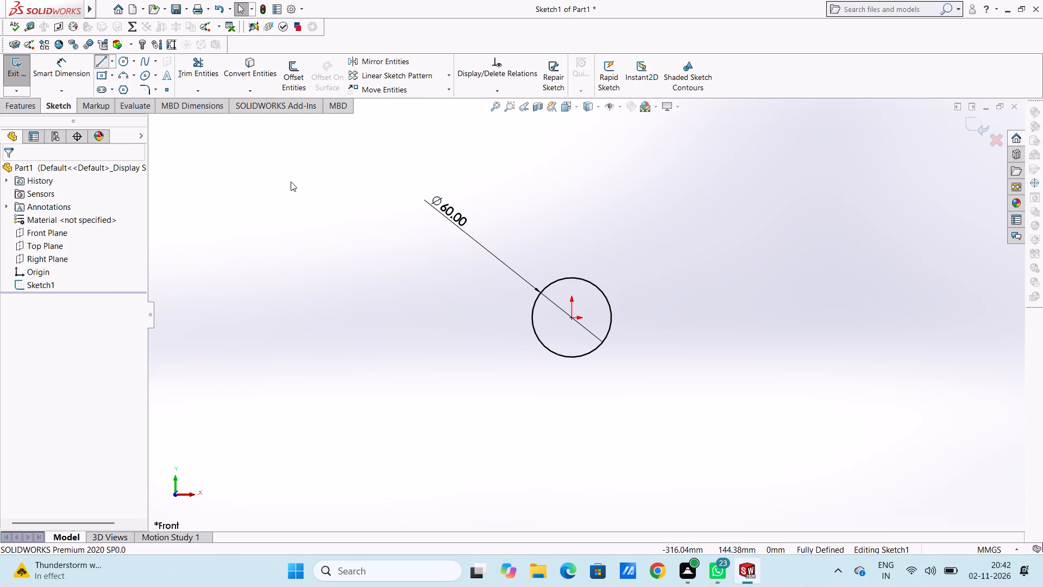
click(575, 279)
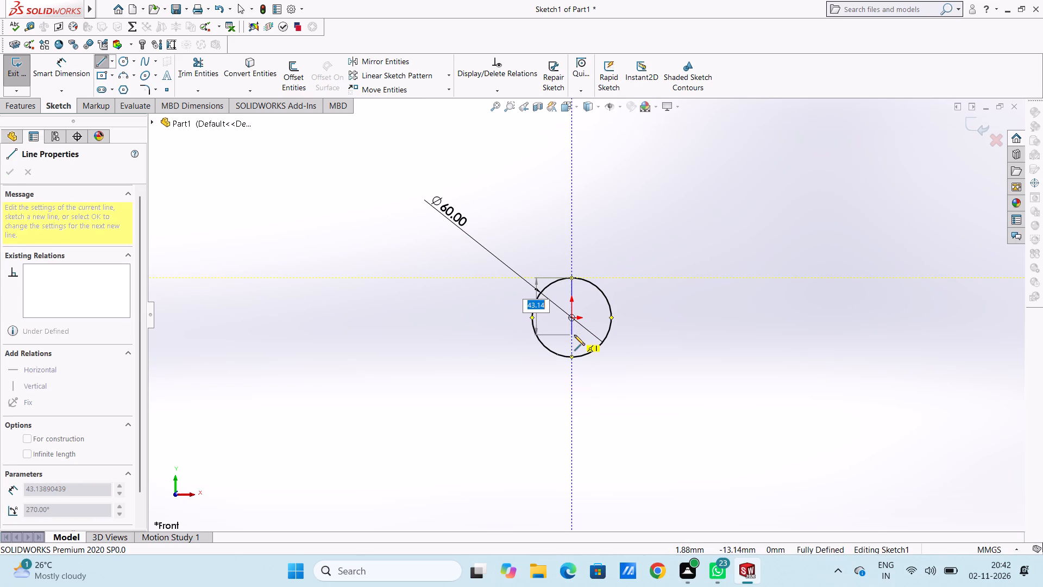
text(45)
key(Return)
right_click(791, 209)
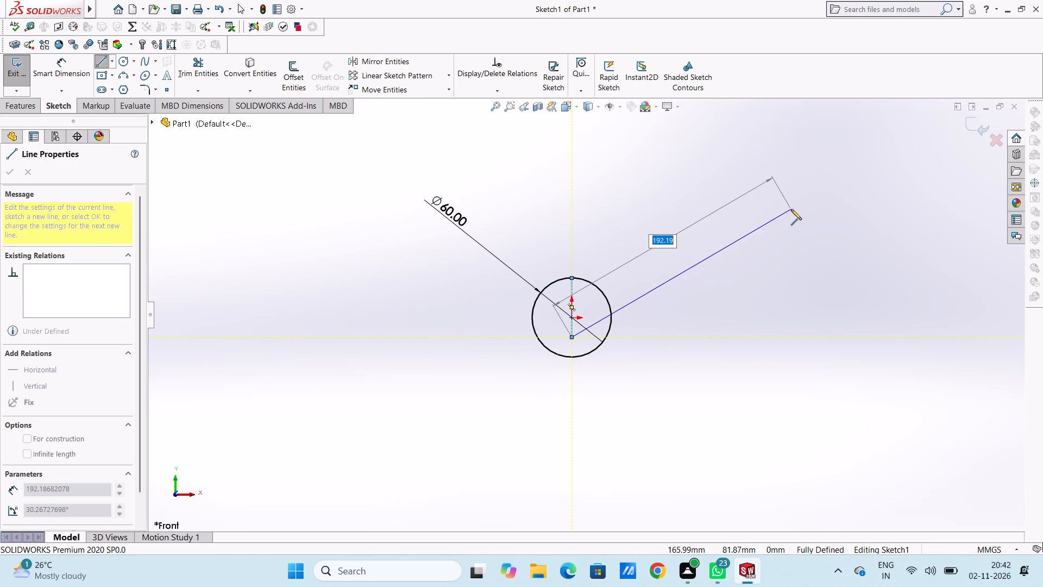
click(801, 223)
click(733, 255)
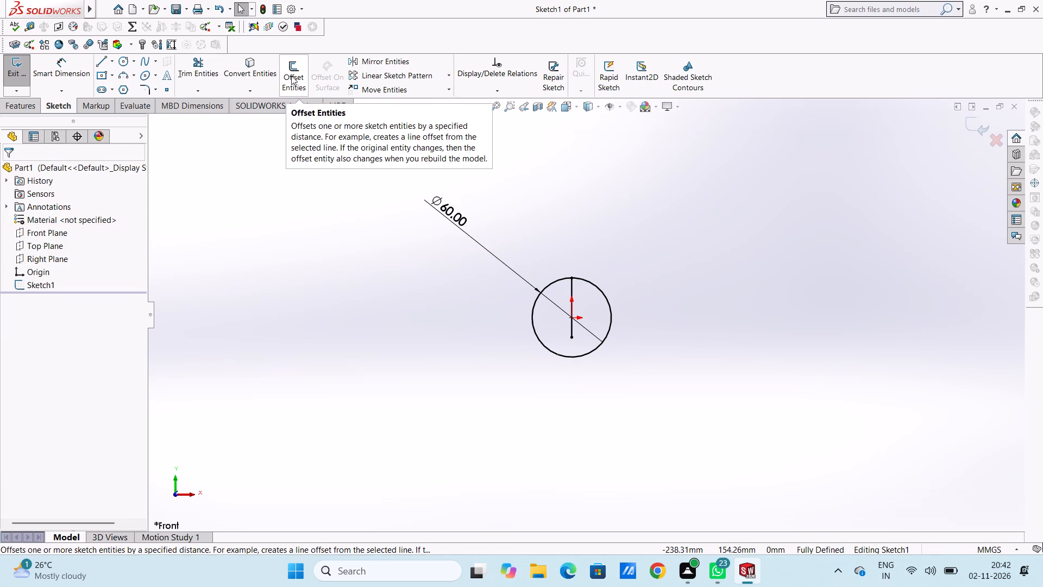
Offset the vertical line 30 mm bi-directionally, with chain selection off and dimensions added.
click(291, 76)
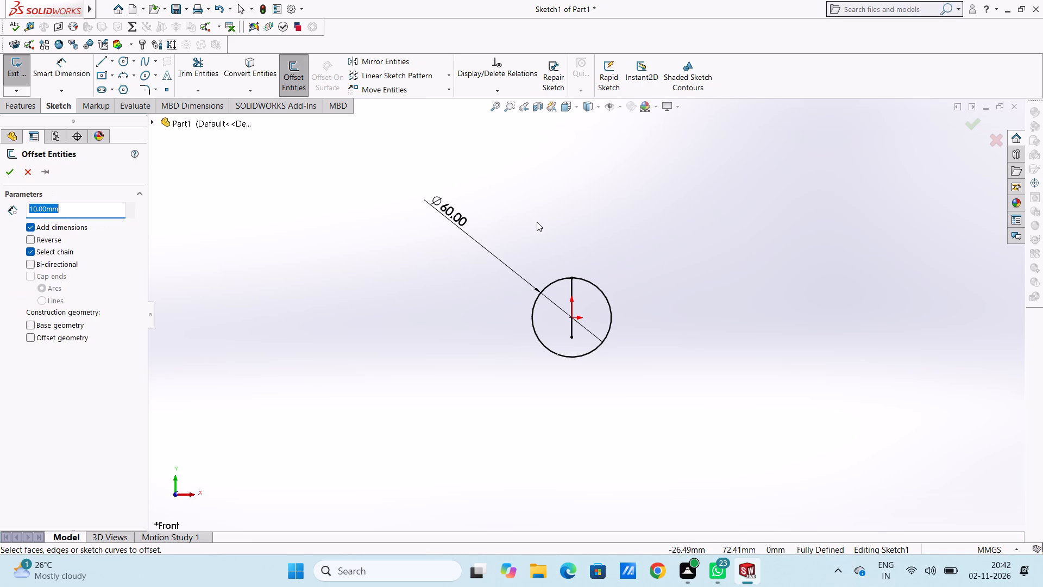
text(30)
key(Return)
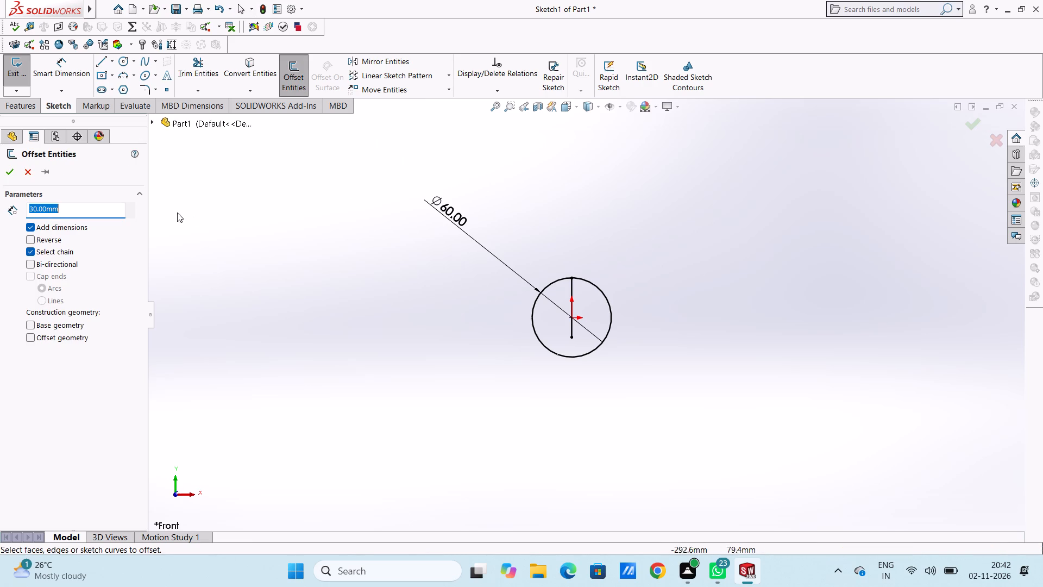
click(30, 251)
click(30, 265)
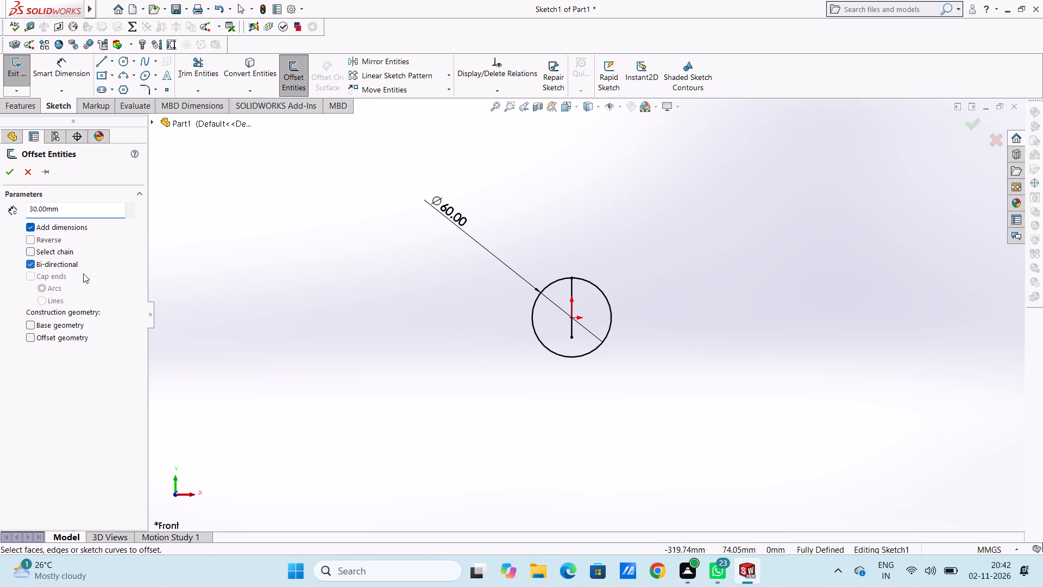
click(570, 293)
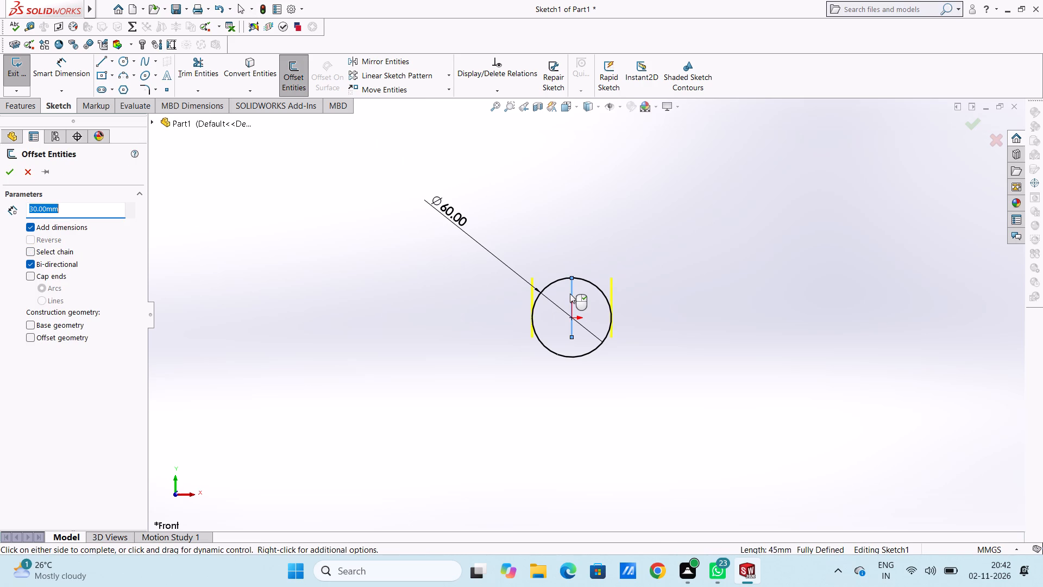
click(7, 171)
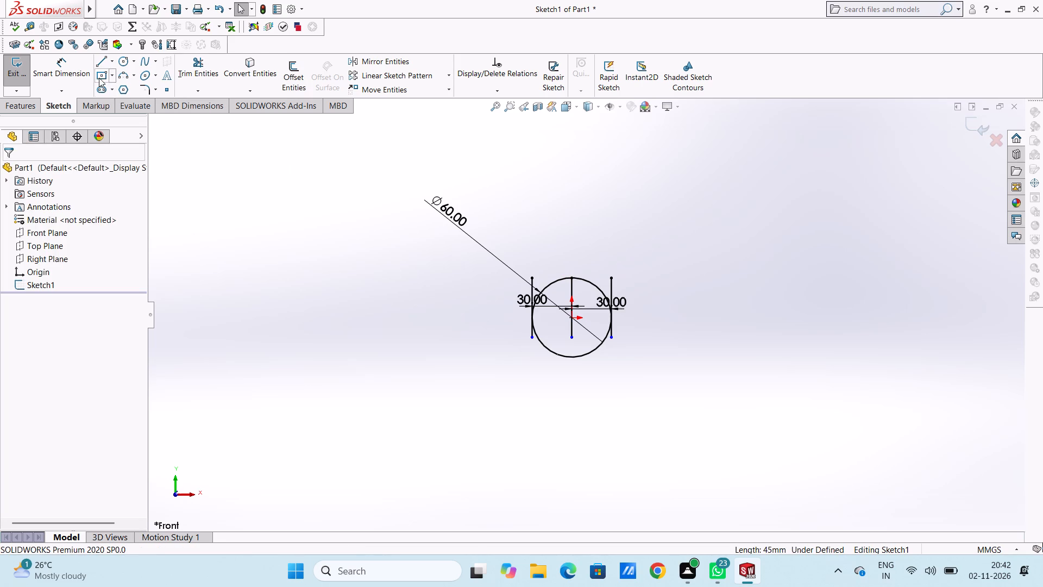
Draw a horizontal line joining the lower endpoints of the two offset vertical lines.
click(103, 61)
scroll(599, 320, down, 4)
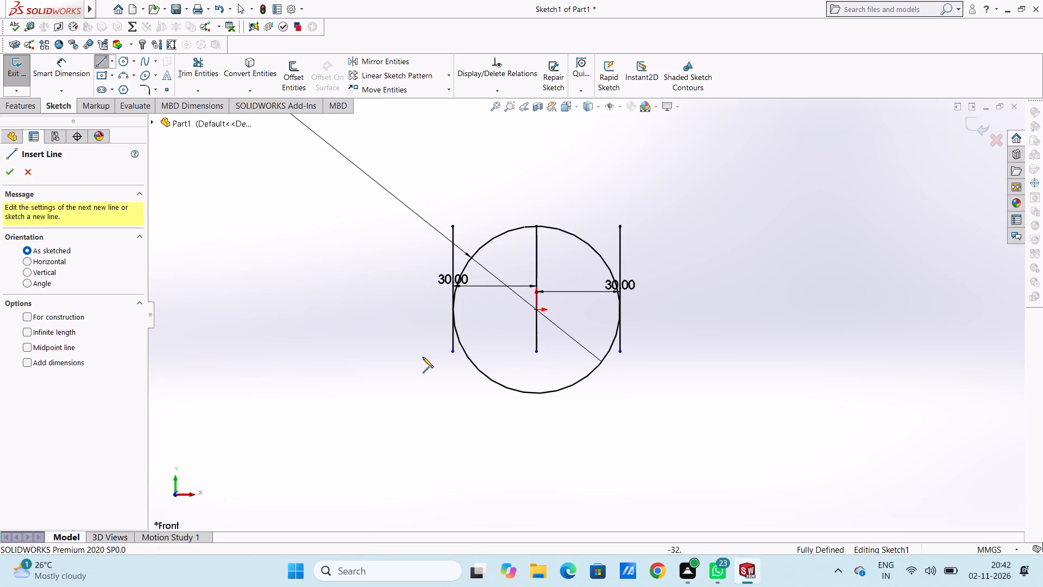
click(456, 351)
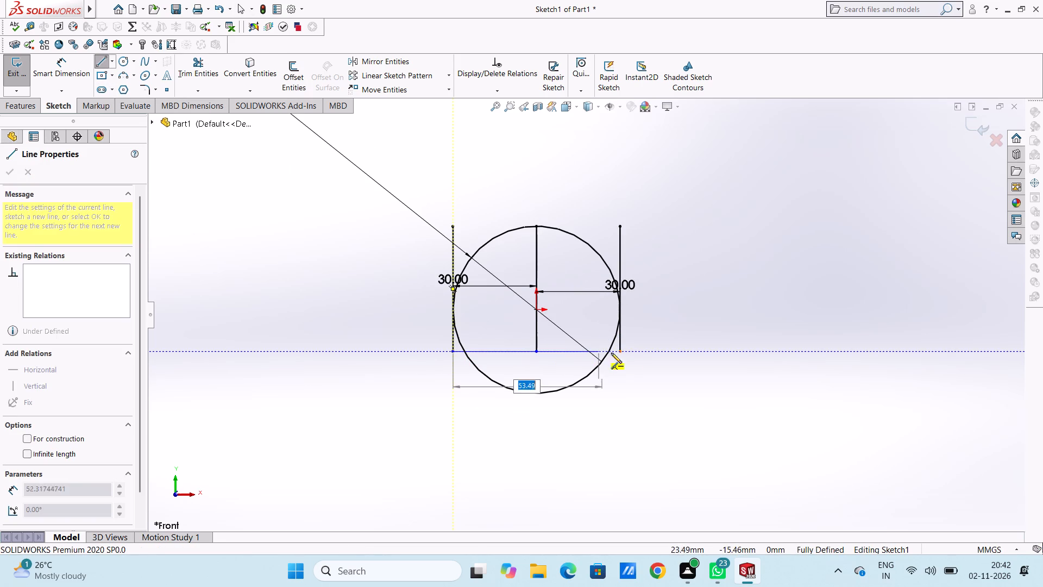
click(623, 352)
right_click(736, 244)
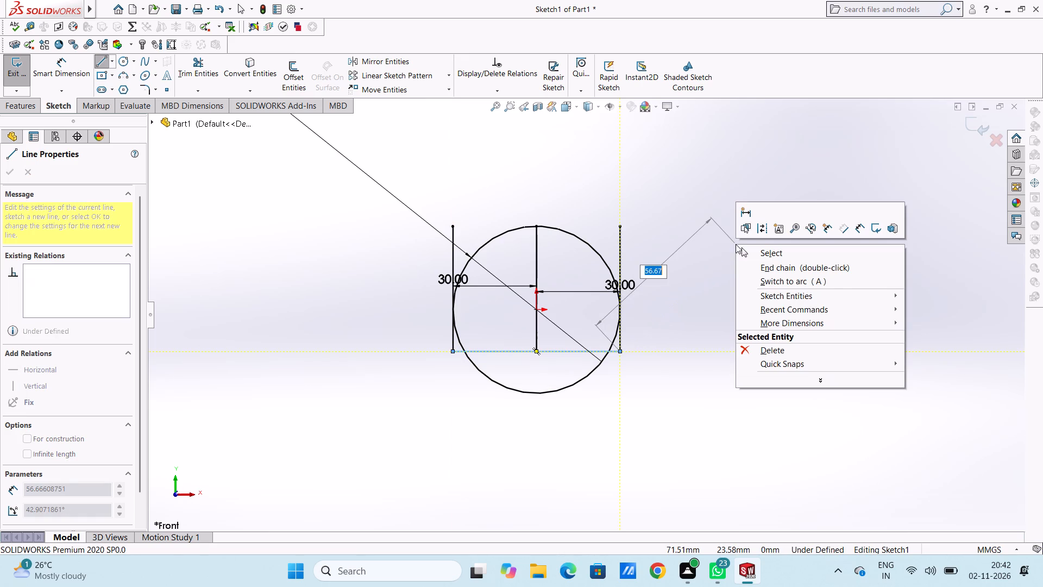
click(743, 256)
click(701, 270)
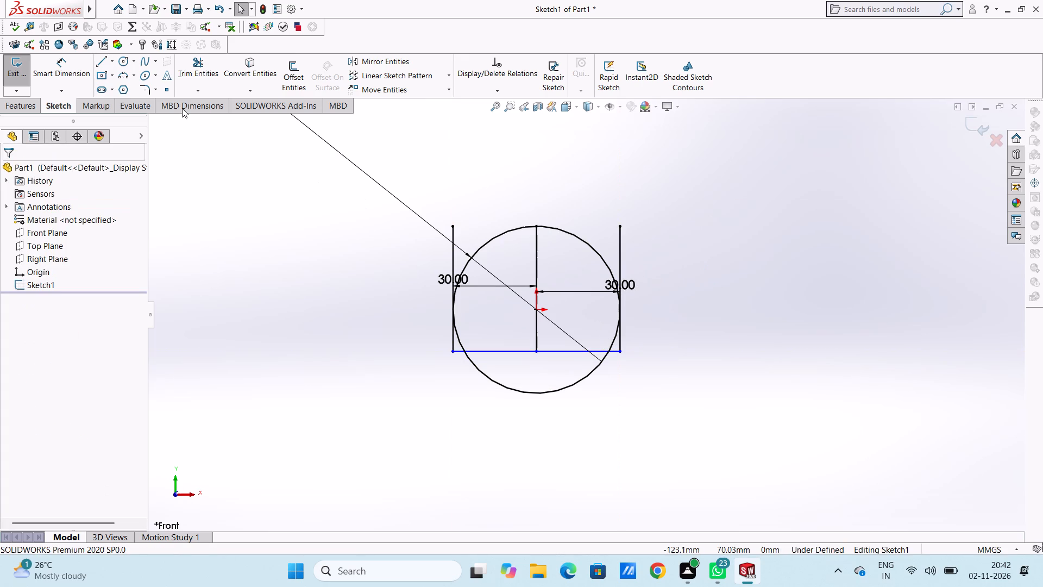
Trim away the vertical centre line and the portions of both side lines above the circle's horizontal diameter.
click(199, 61)
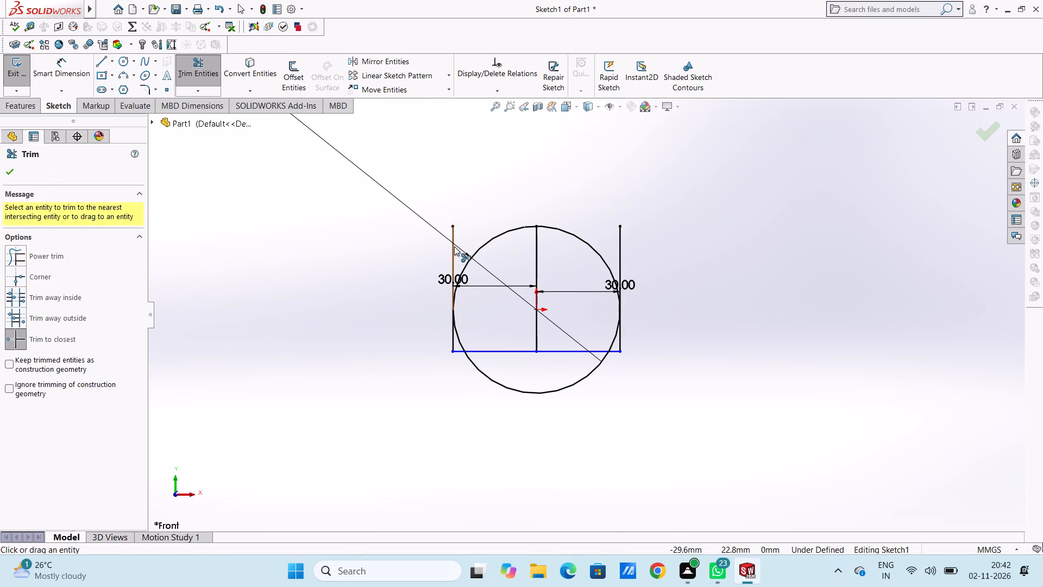
click(454, 246)
click(537, 268)
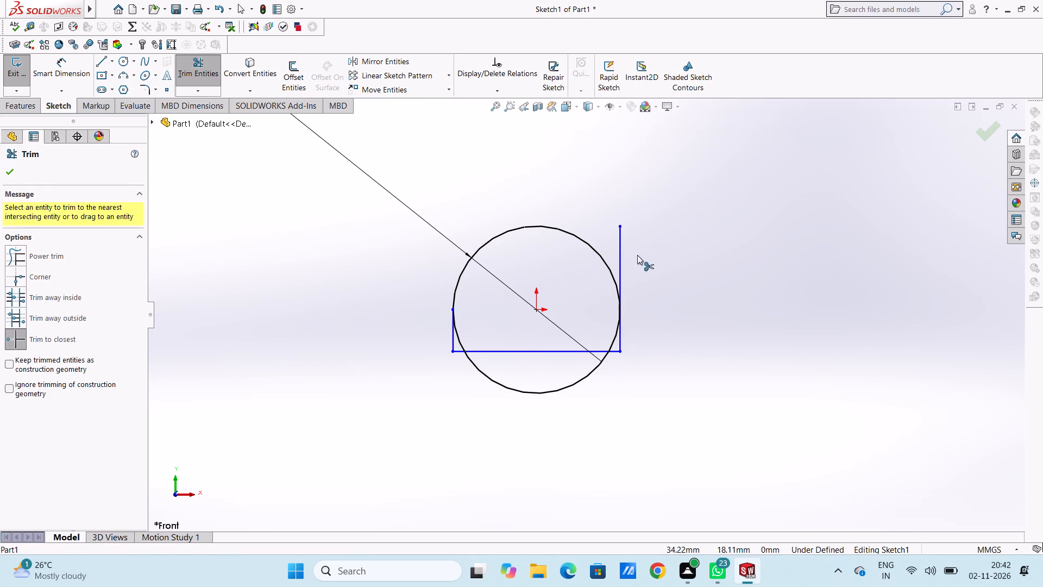
click(624, 245)
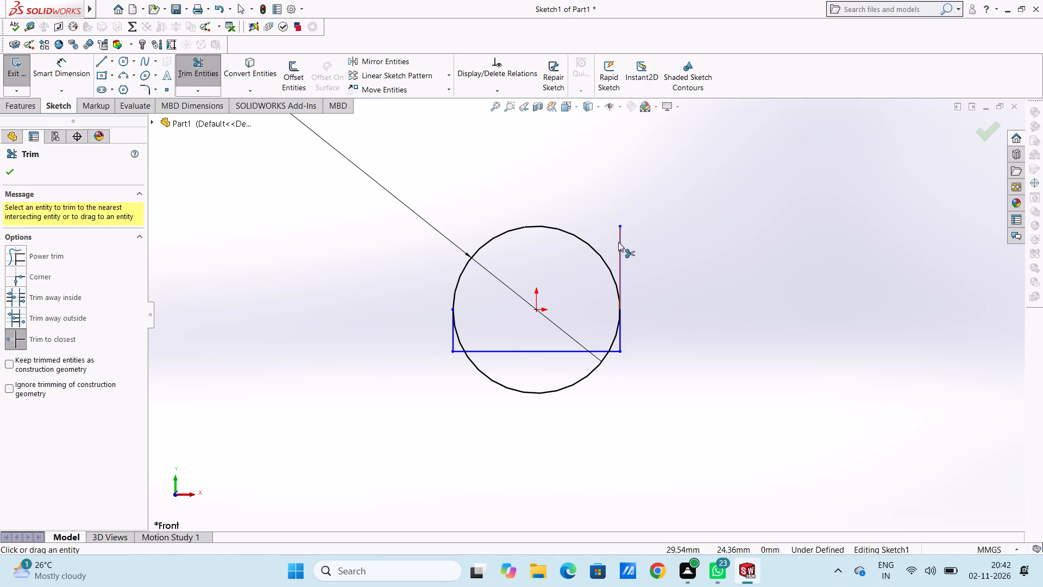
click(618, 242)
Trim away the circle's lower half, including the short arcs inside both side lines, leaving only the upper semicircle.
click(576, 380)
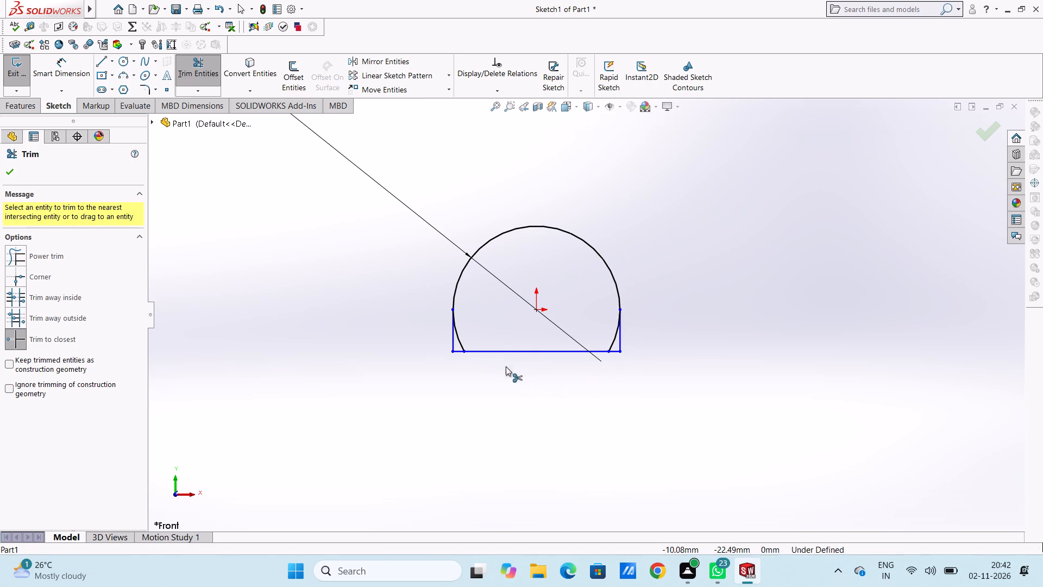
scroll(502, 351, up, 4)
scroll(564, 312, down, 6)
scroll(524, 337, down, 3)
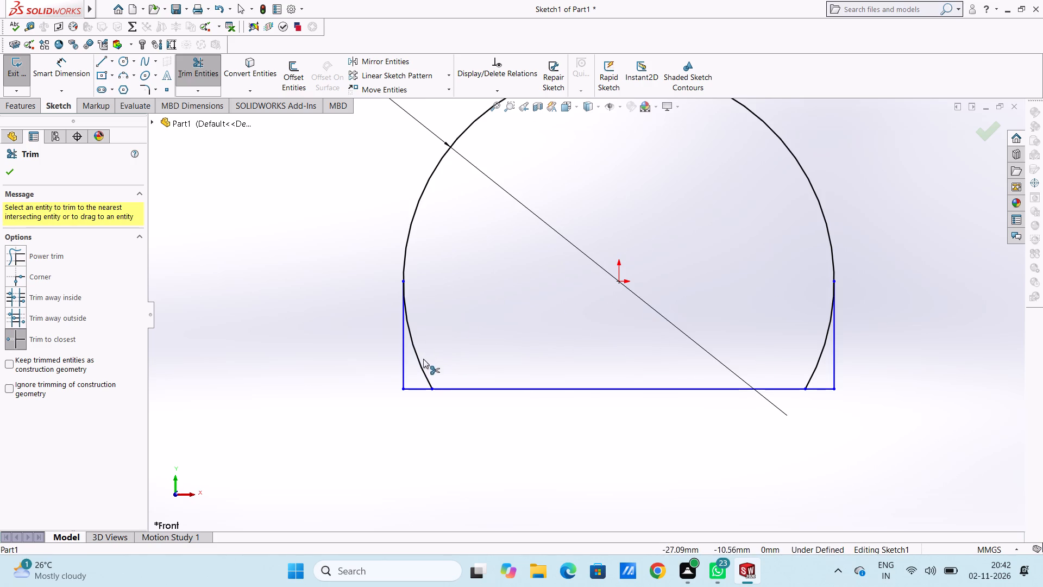
click(422, 367)
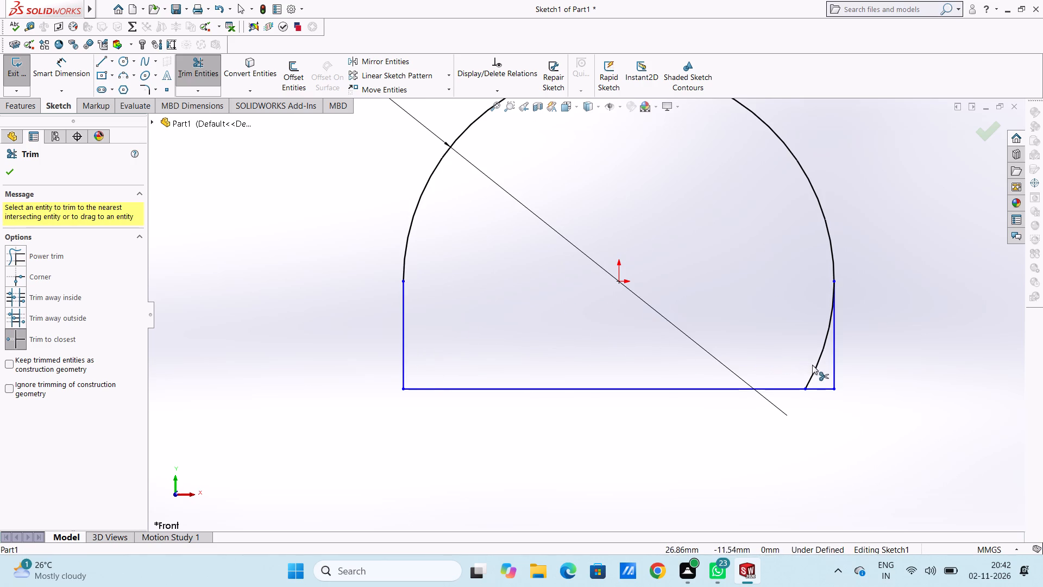
click(816, 367)
scroll(753, 322, up, 5)
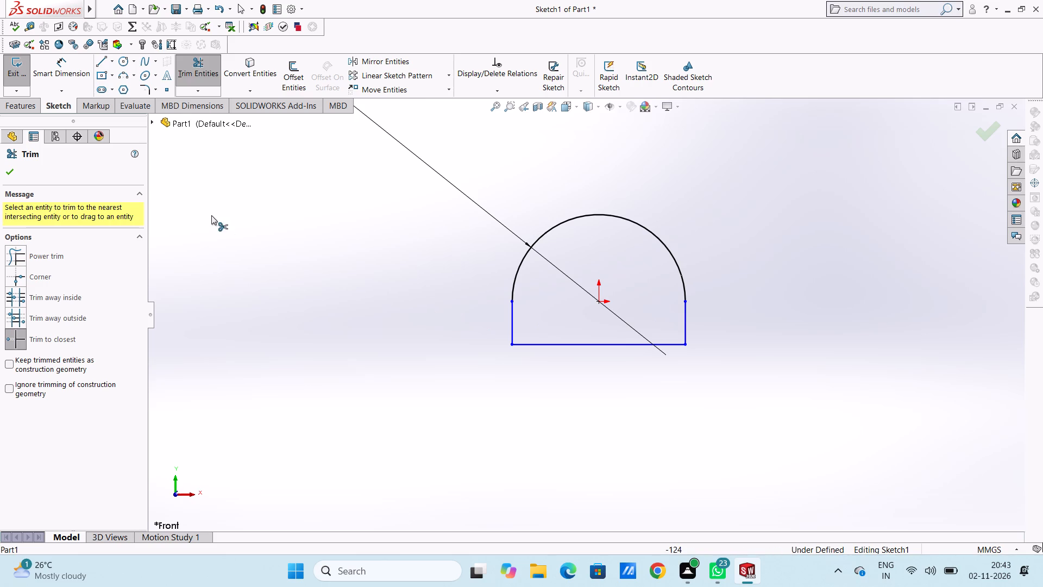
click(10, 171)
click(437, 336)
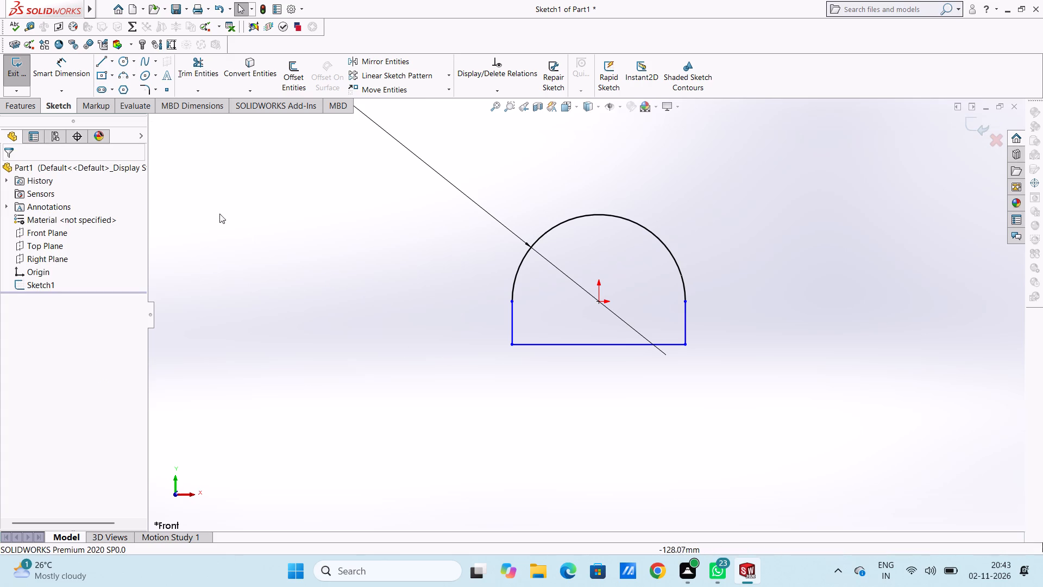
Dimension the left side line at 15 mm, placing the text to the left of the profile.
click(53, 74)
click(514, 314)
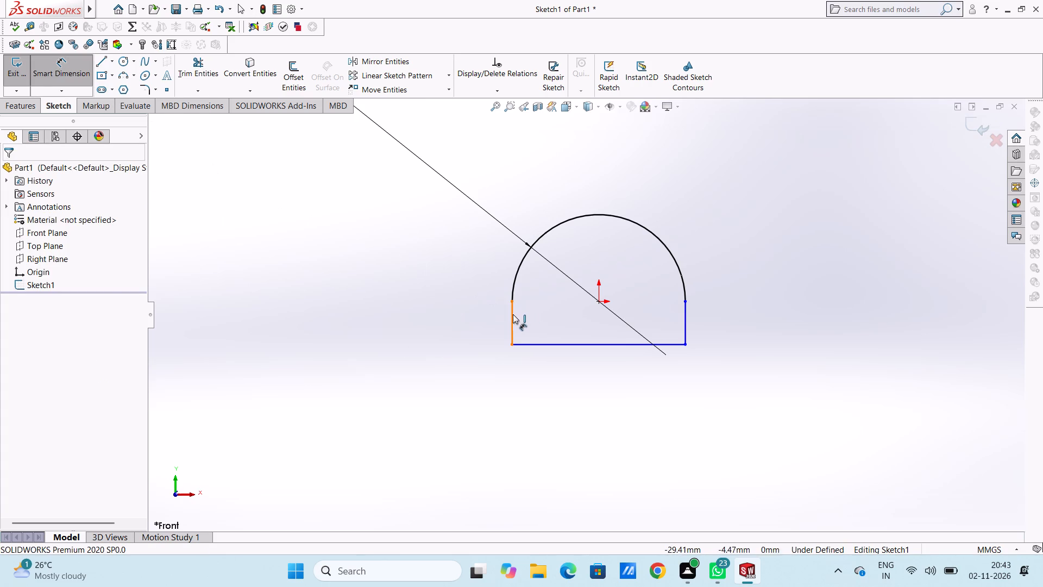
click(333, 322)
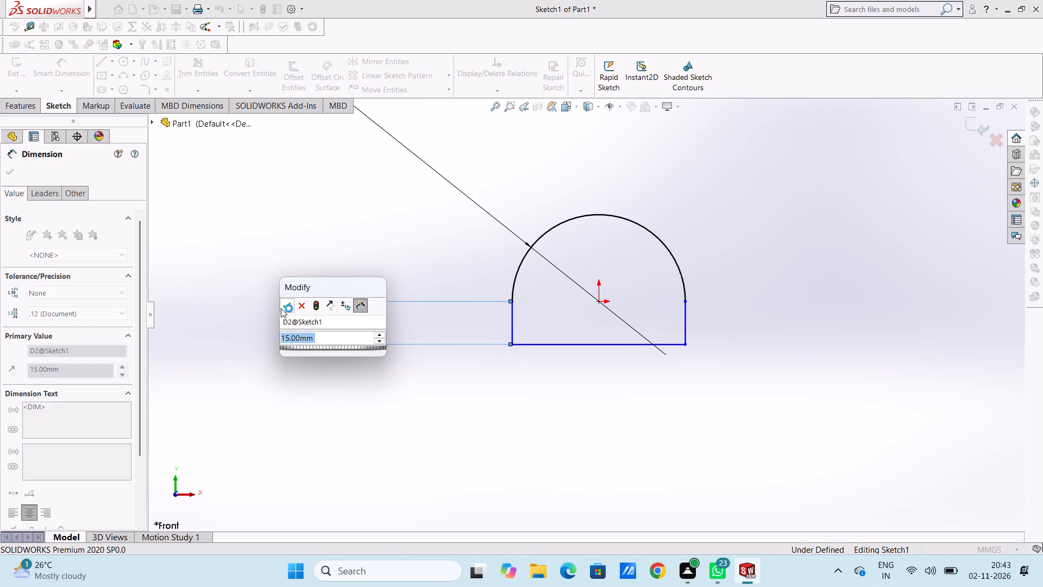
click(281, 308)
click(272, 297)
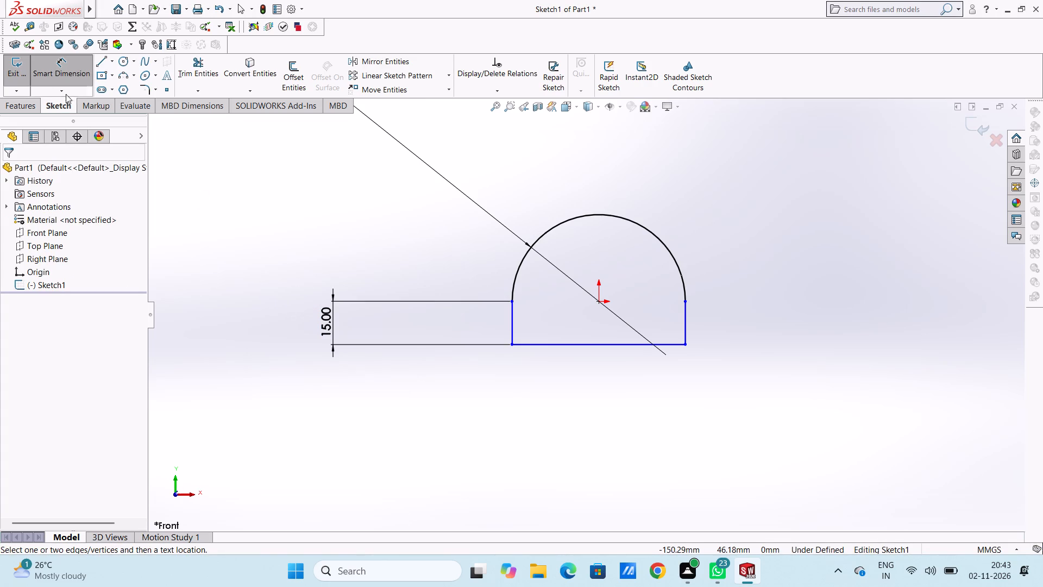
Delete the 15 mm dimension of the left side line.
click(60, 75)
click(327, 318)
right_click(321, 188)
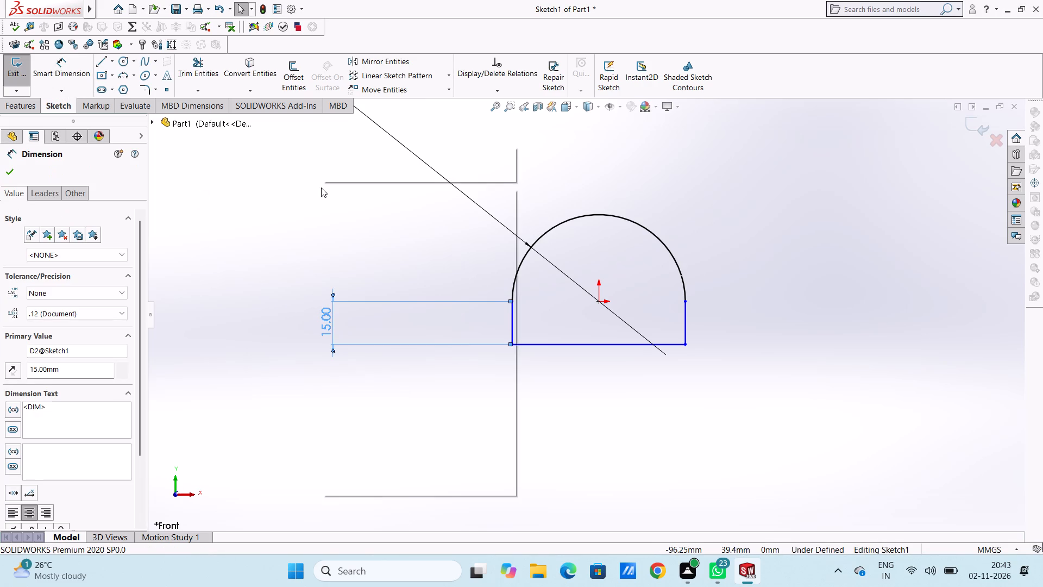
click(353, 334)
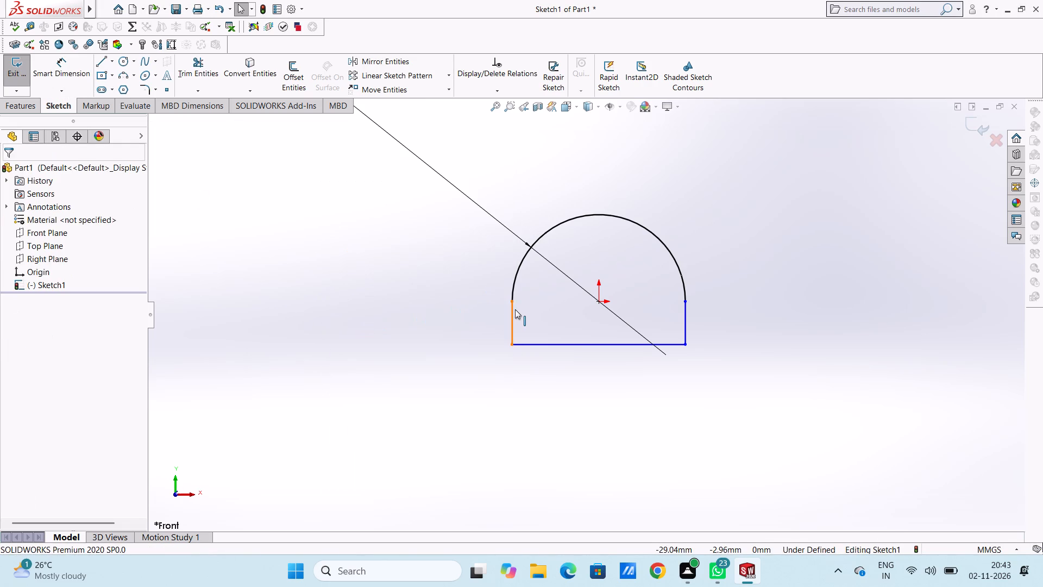
Add a Fix relation to the upper endpoint of the left side line, where it meets the arc.
click(515, 302)
right_click(365, 220)
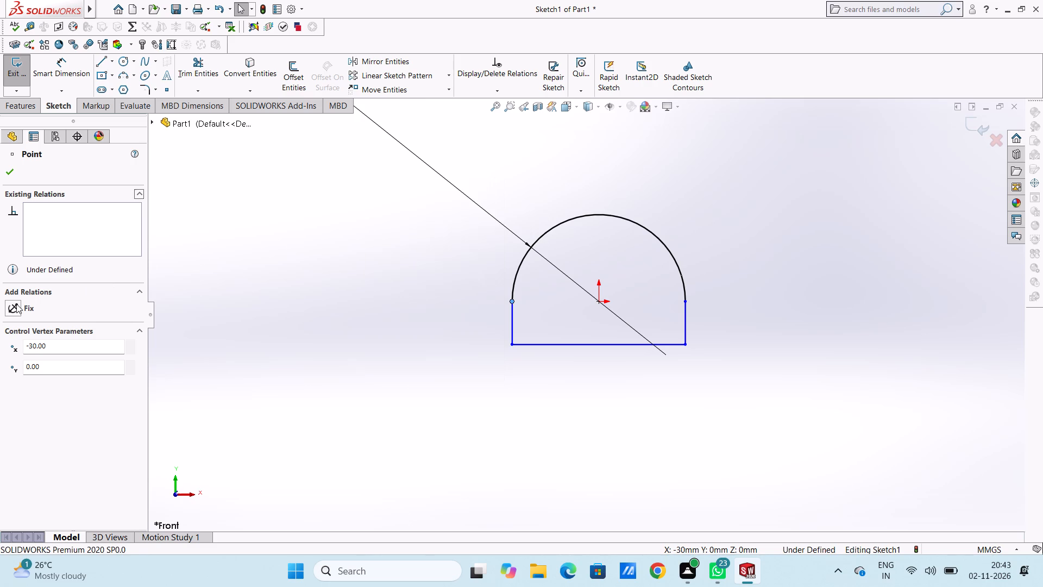
click(16, 304)
click(11, 304)
click(384, 301)
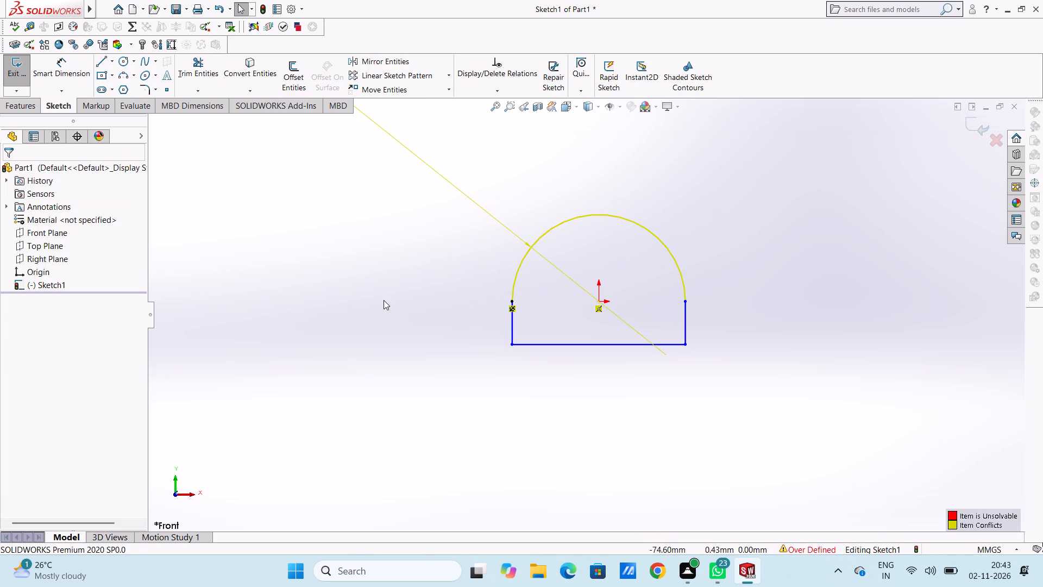
Delete the arc's diameter dimension.
scroll(466, 273, up, 5)
click(492, 216)
right_click(354, 213)
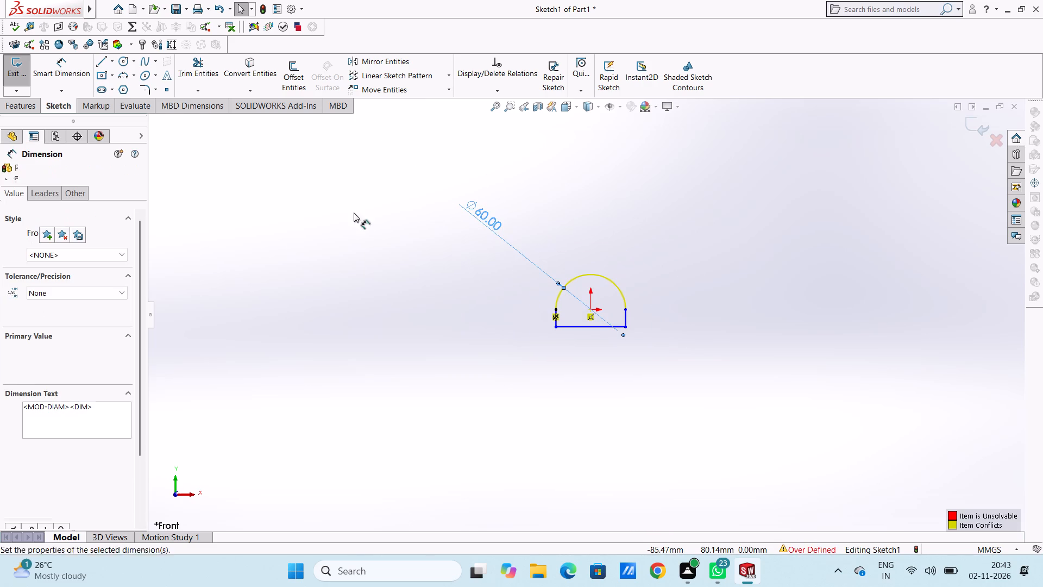
click(373, 359)
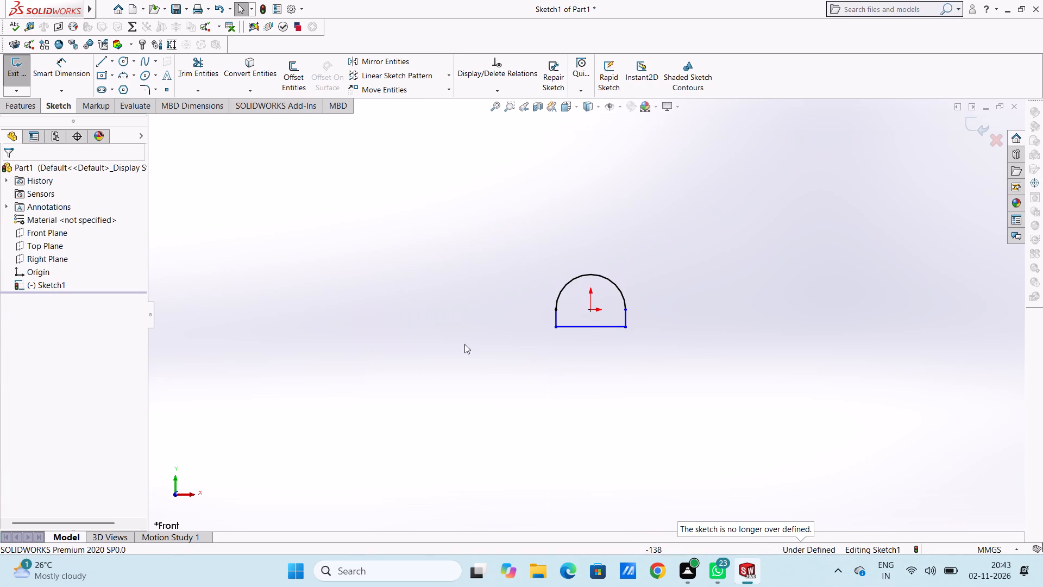
Add Fix relations to the profile's two bottom corners and to the upper endpoint of the right side line.
scroll(659, 320, down, 5)
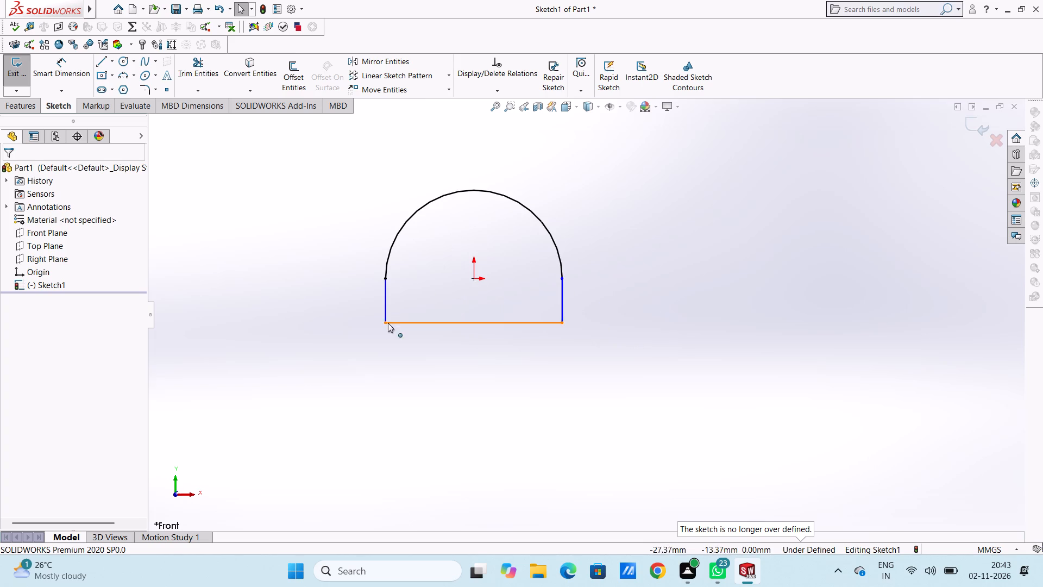
click(385, 323)
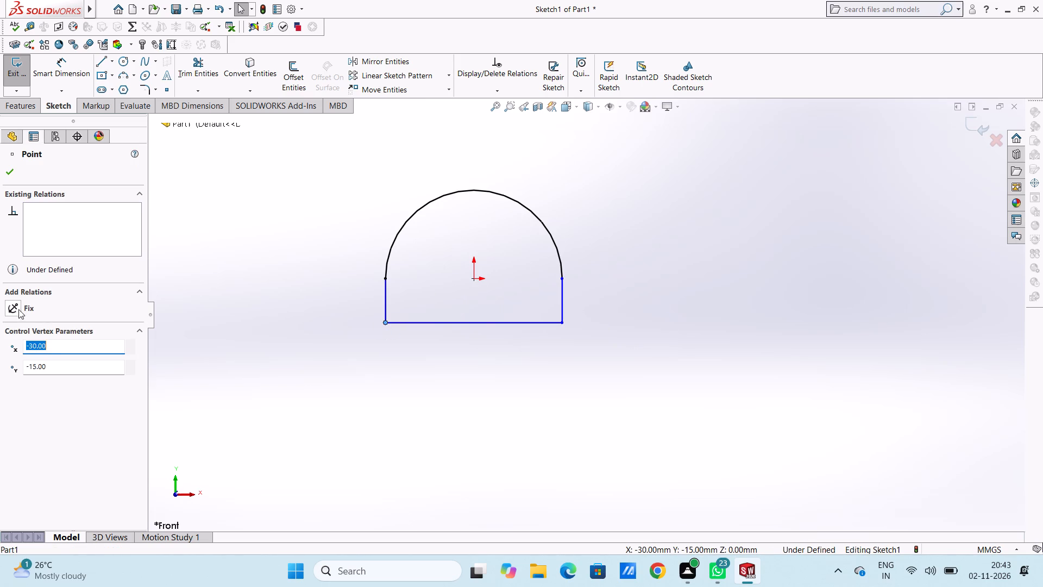
click(16, 307)
click(372, 280)
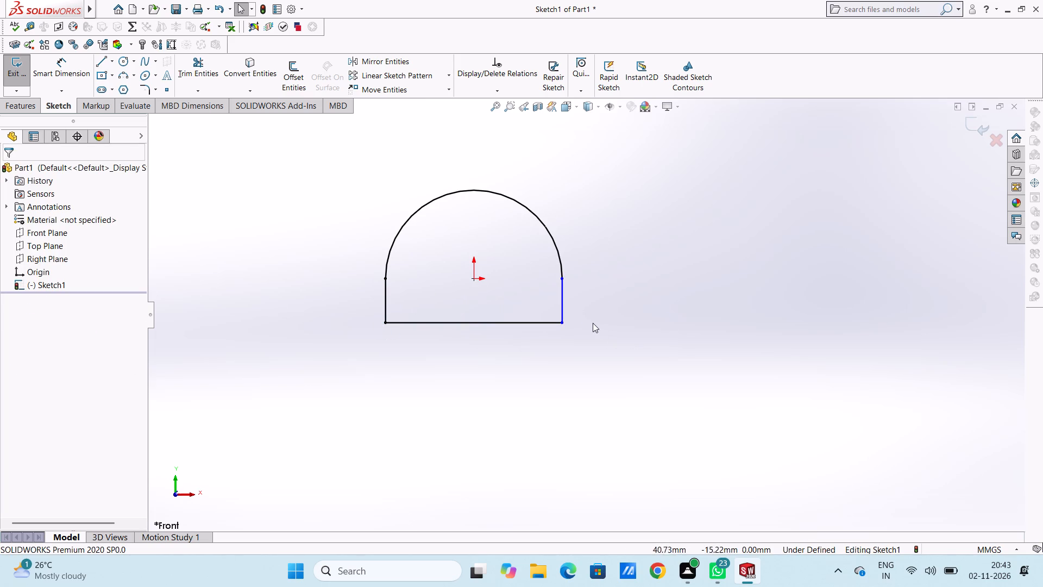
click(562, 326)
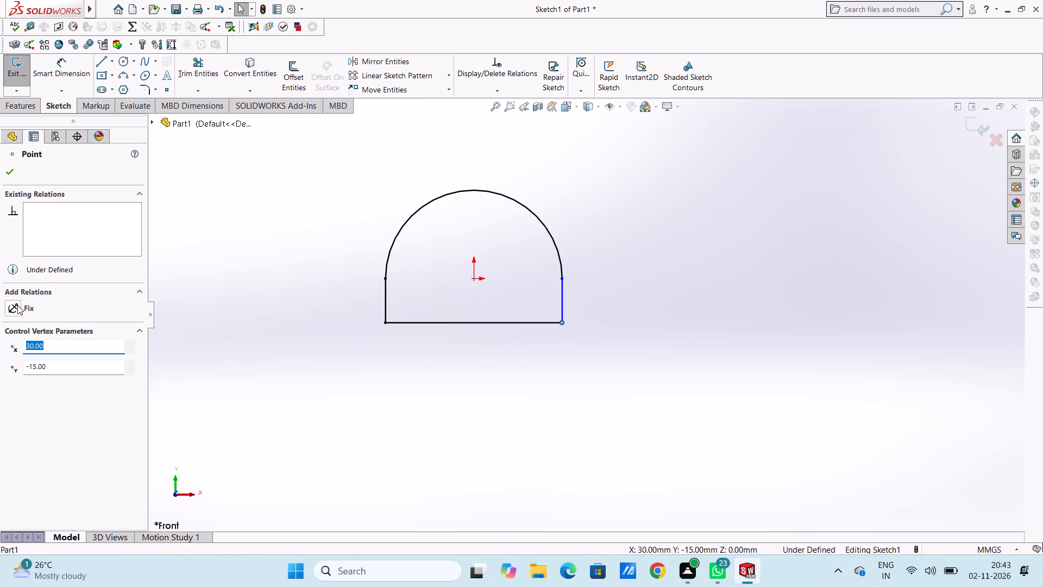
click(16, 304)
click(255, 277)
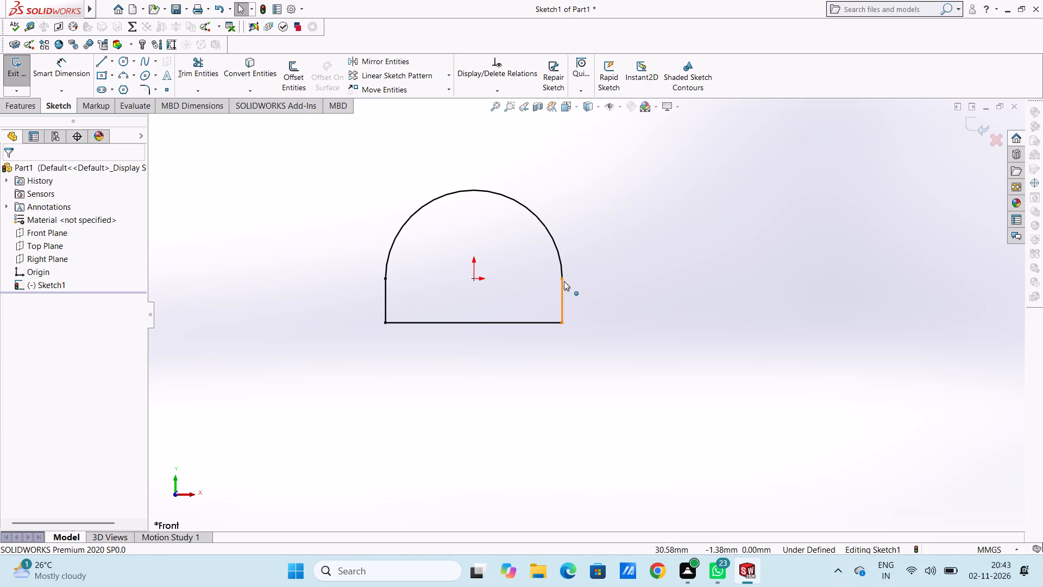
click(563, 278)
click(12, 312)
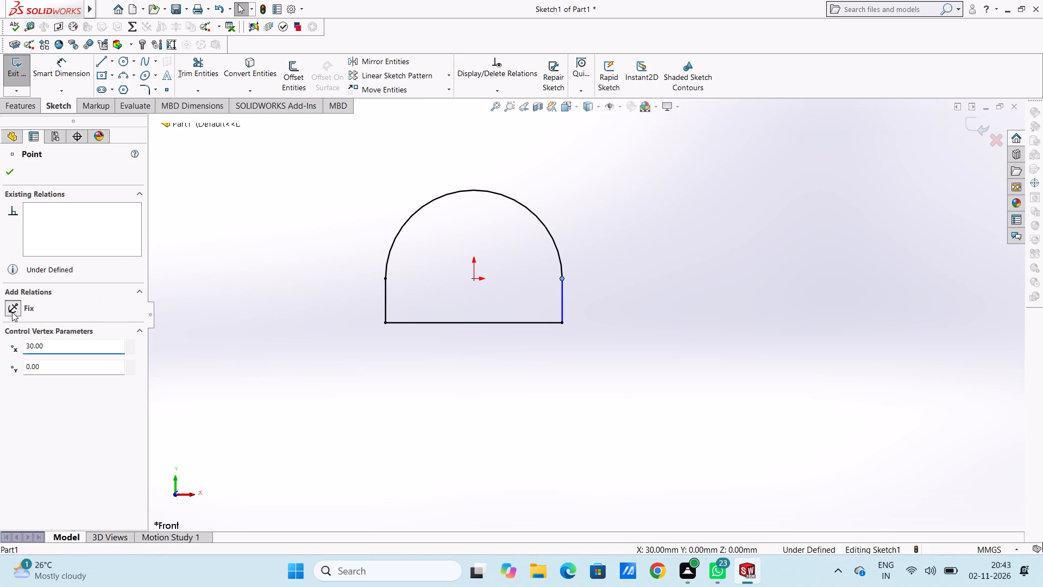
click(254, 295)
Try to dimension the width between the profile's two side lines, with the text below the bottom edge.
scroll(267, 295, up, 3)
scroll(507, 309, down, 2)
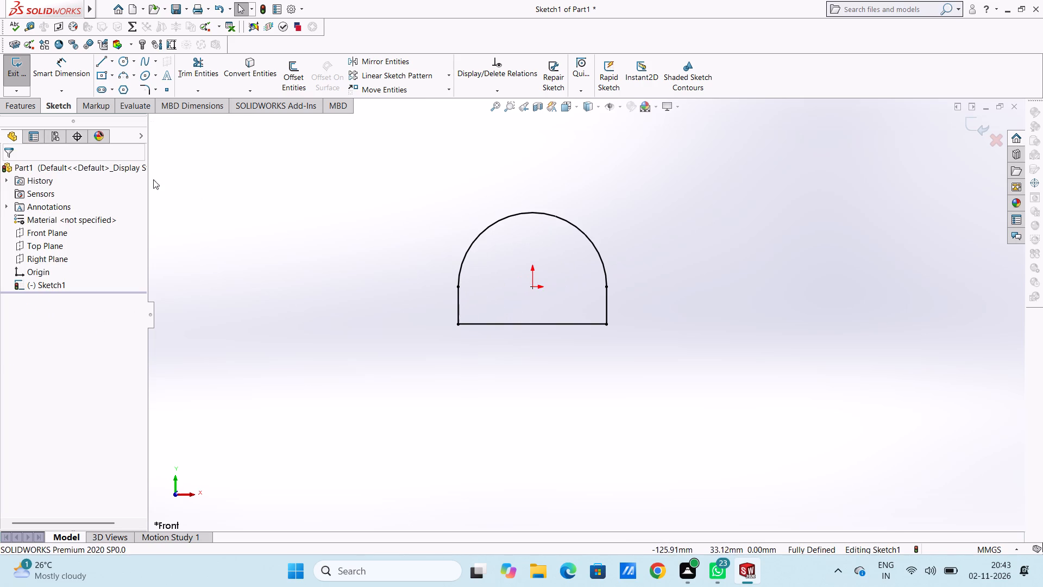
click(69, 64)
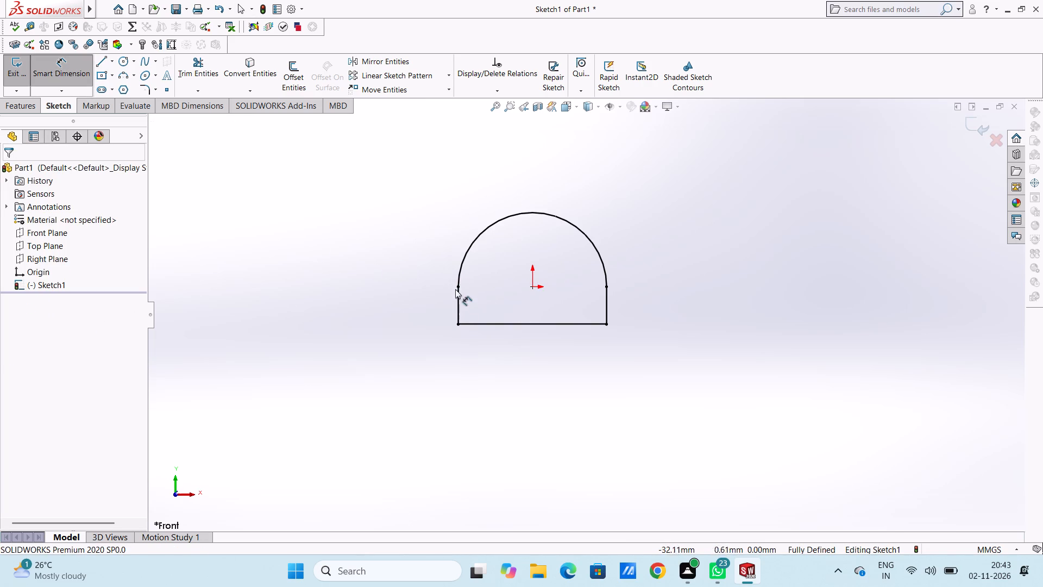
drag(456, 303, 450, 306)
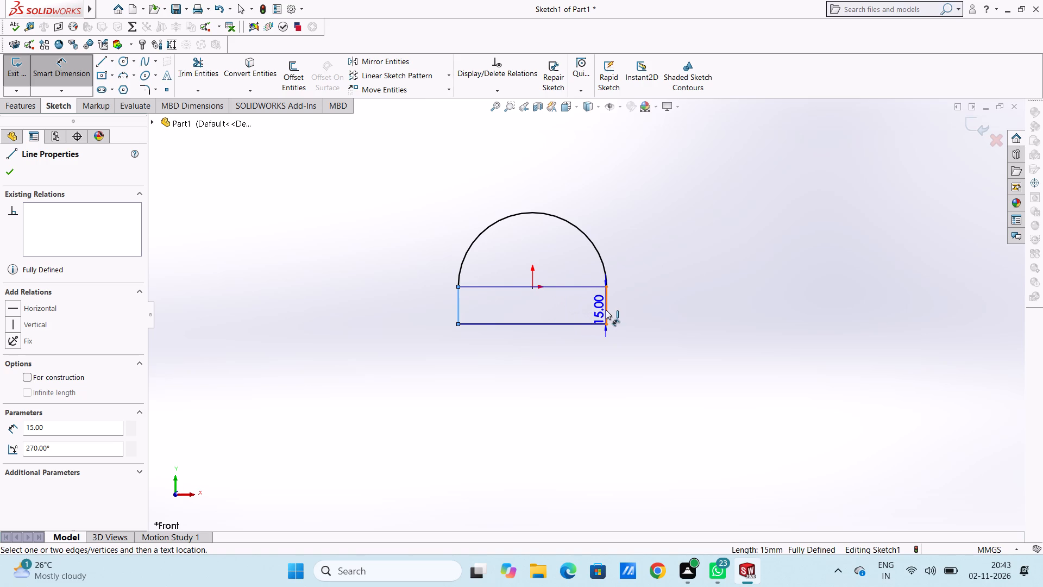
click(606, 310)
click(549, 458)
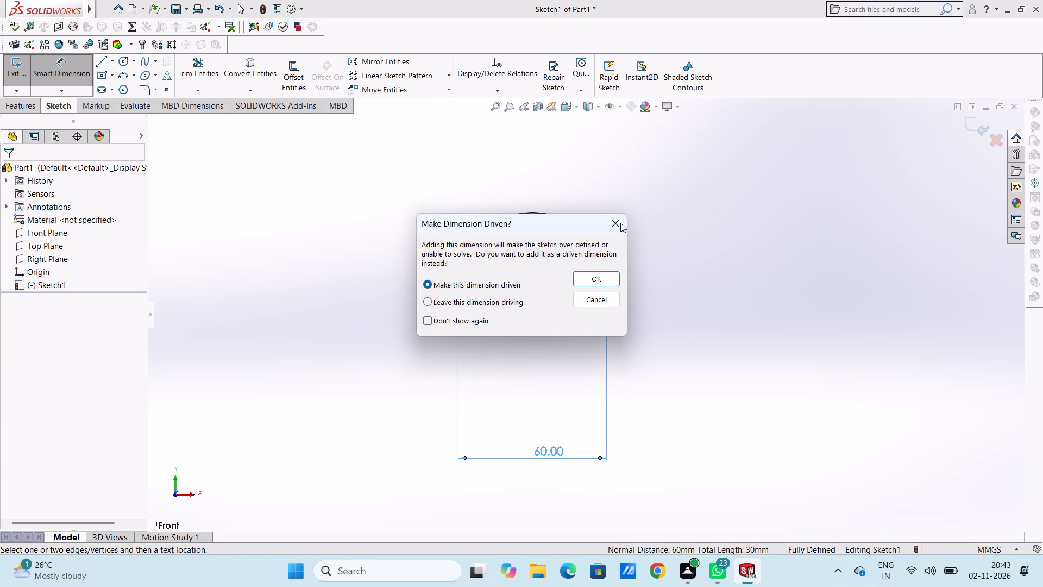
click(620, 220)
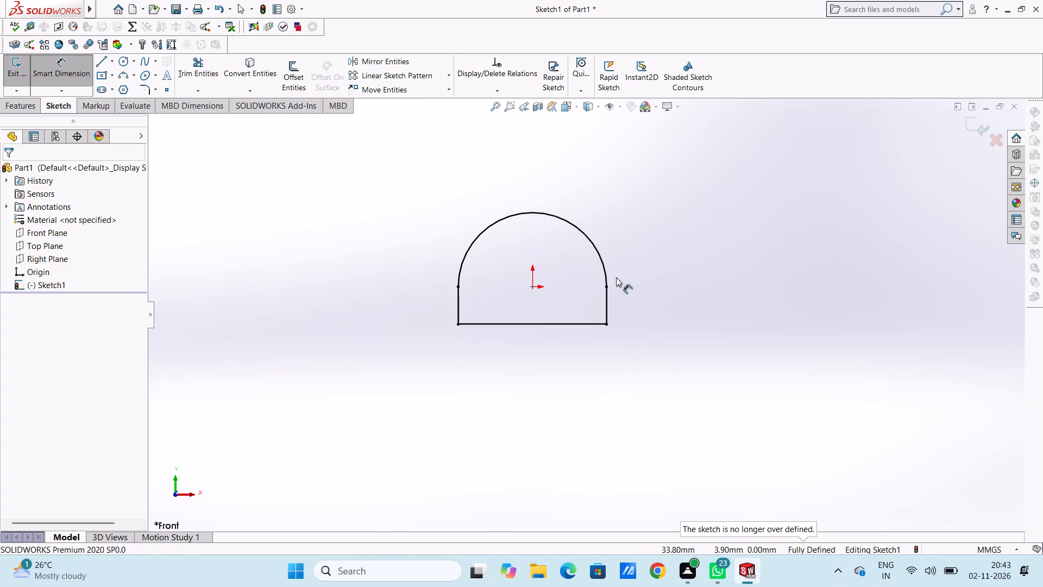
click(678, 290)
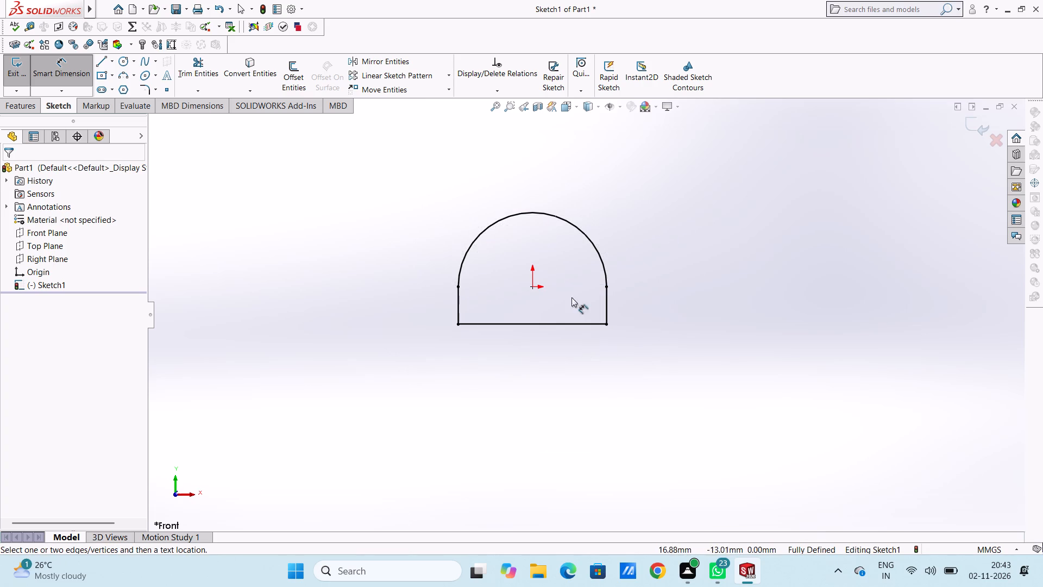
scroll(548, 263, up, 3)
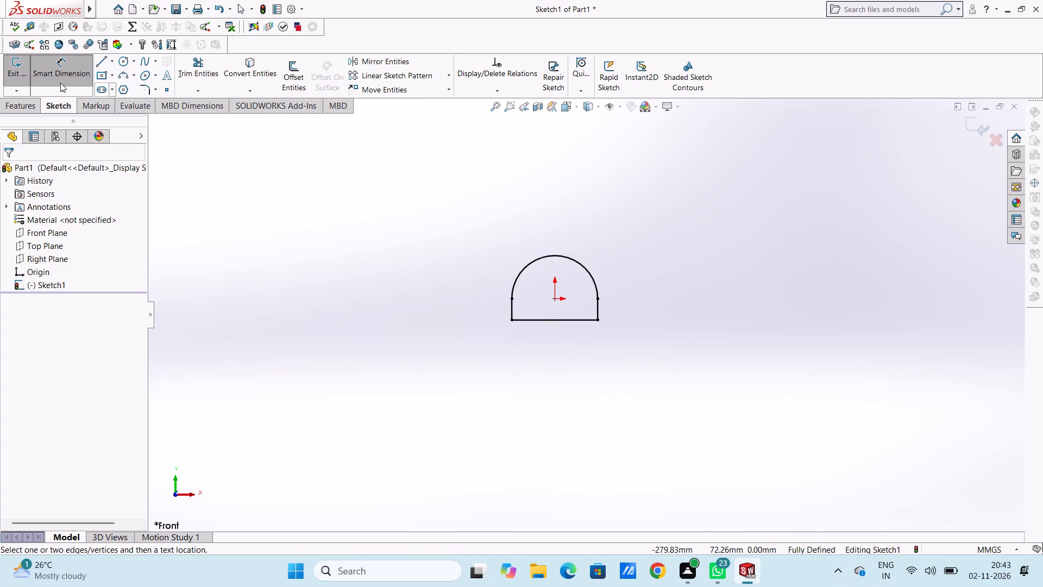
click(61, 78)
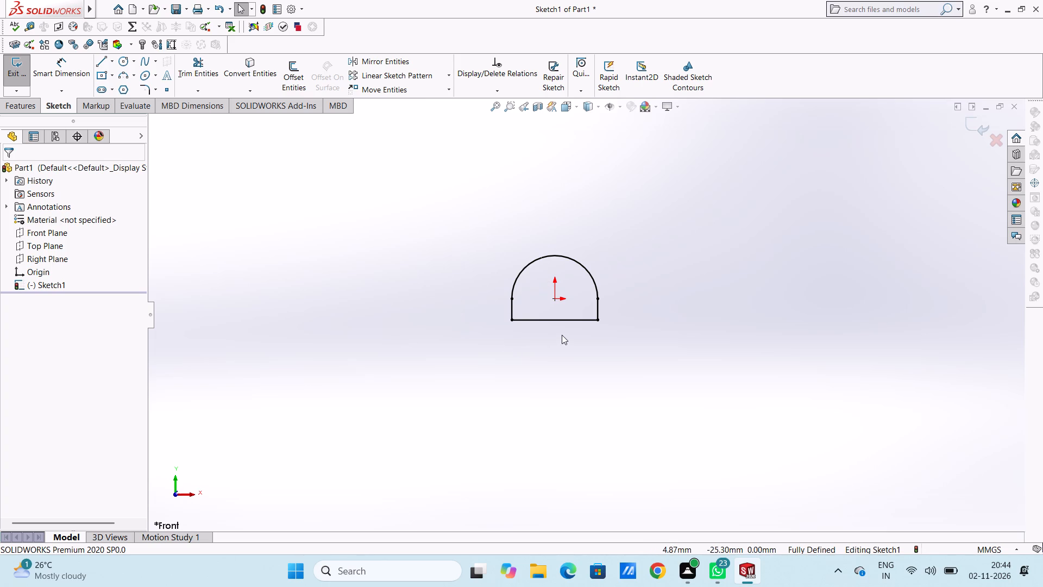
Draw a 128 mm horizontal midpoint line centred on the midpoint of the profile's bottom edge.
scroll(562, 335, up, 3)
scroll(563, 335, down, 3)
scroll(615, 277, down, 2)
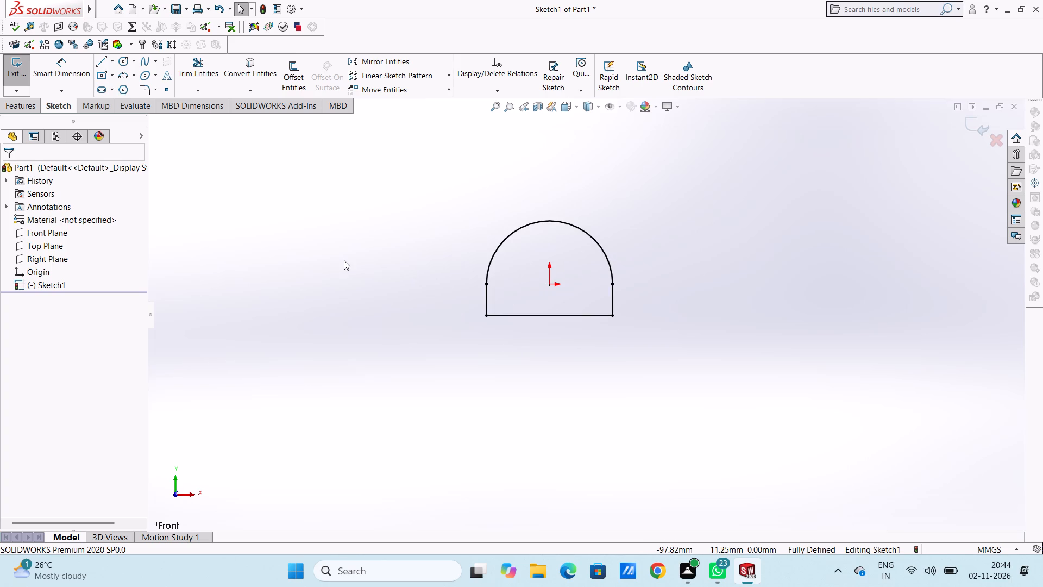
click(113, 59)
click(141, 101)
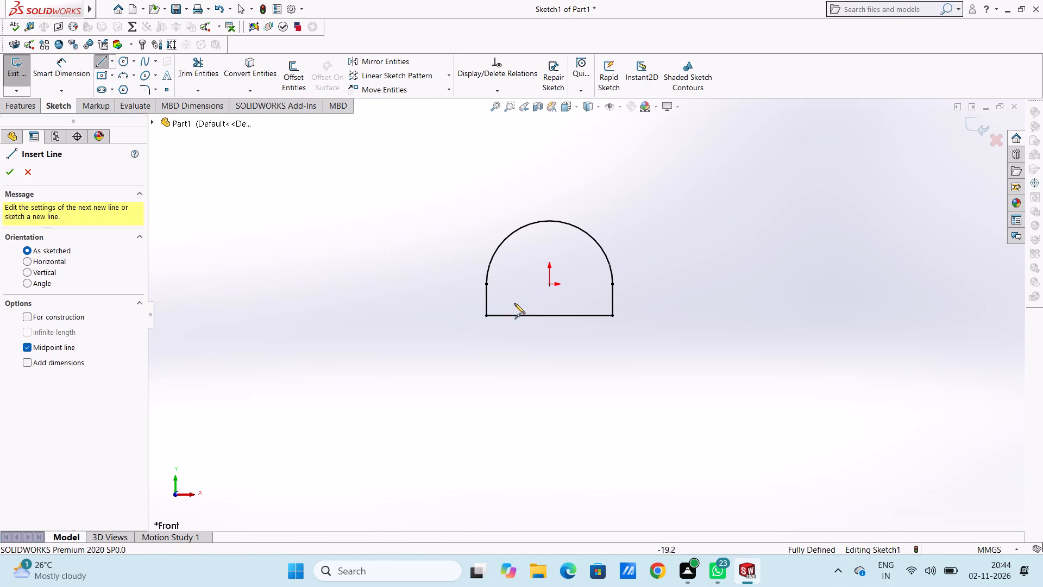
click(550, 317)
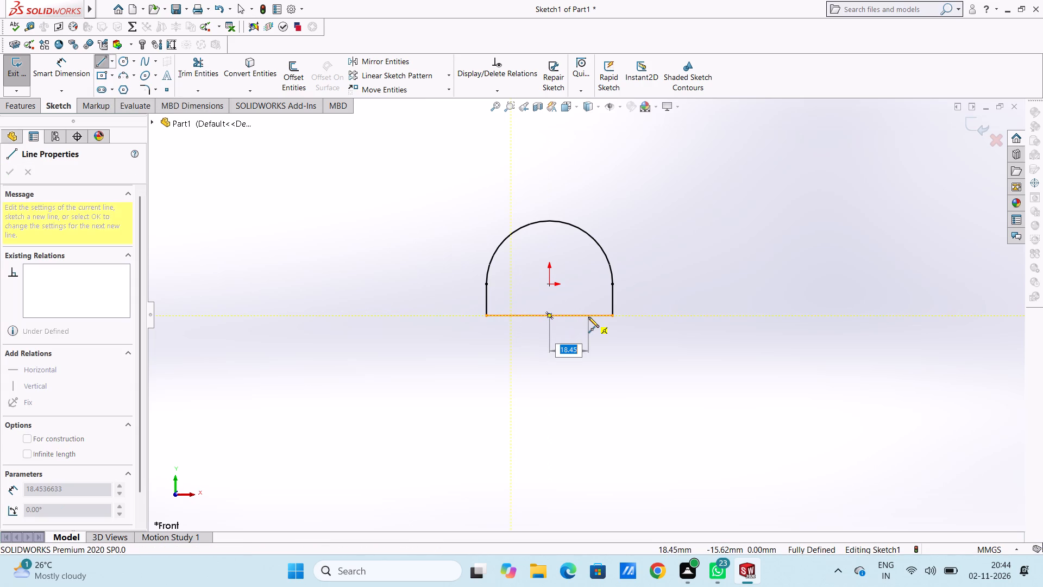
text(128/)
key(2)
key(Return)
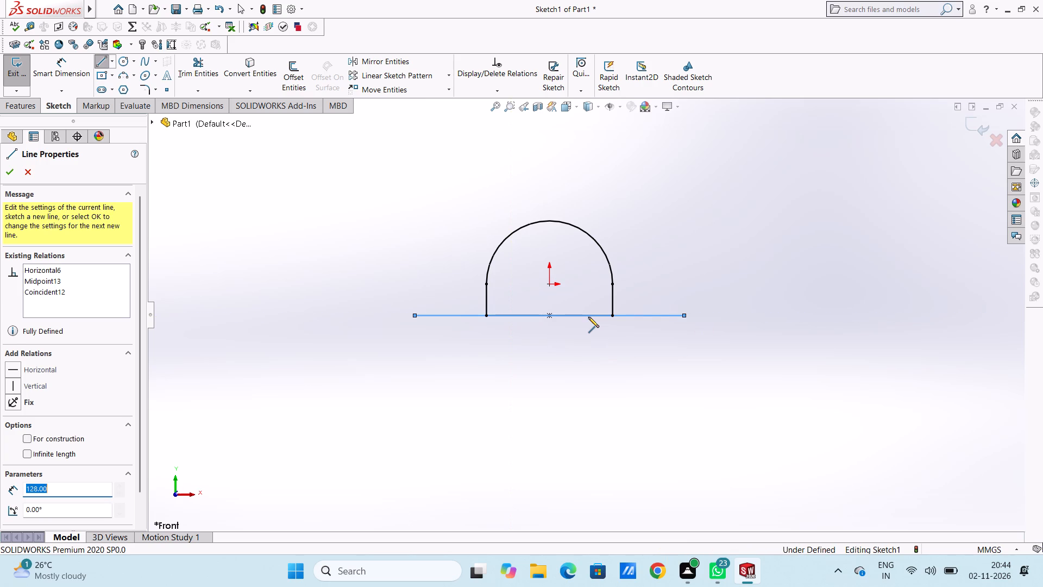
Dimension the horizontal distance between the base line's left endpoint and the origin, with the text below the profile.
right_click(806, 167)
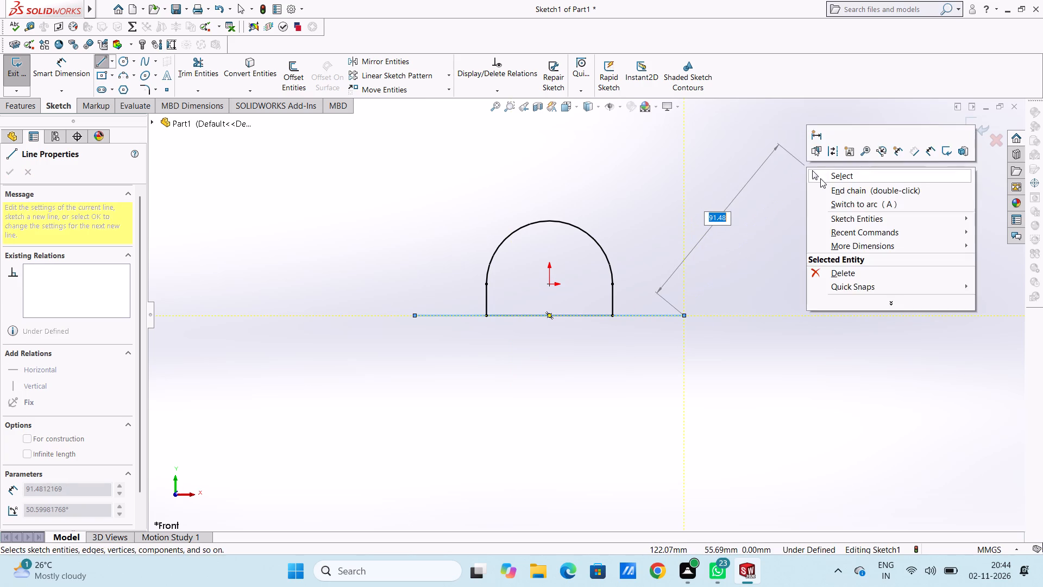
click(820, 178)
click(750, 216)
click(68, 75)
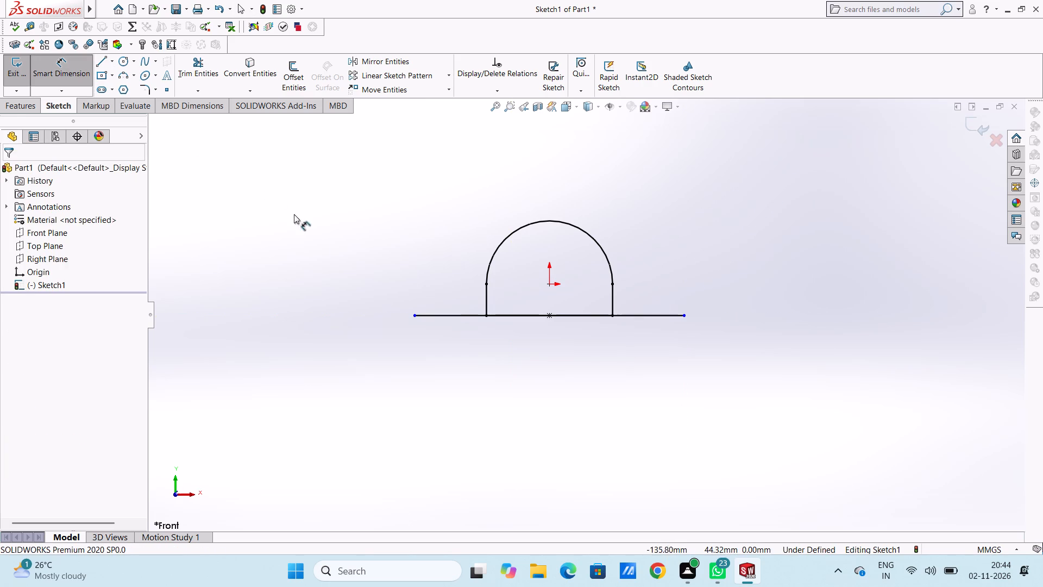
click(413, 317)
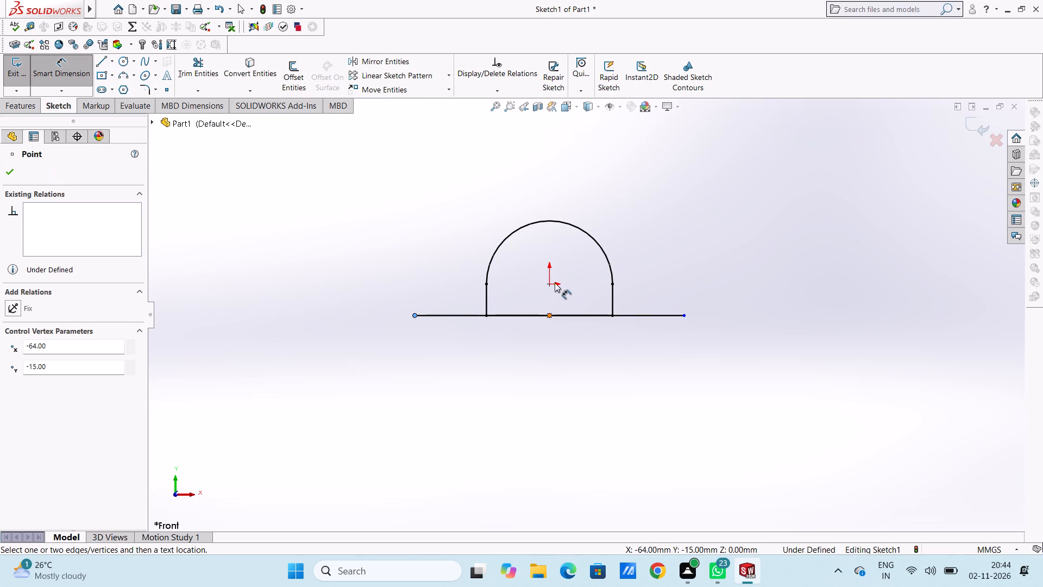
click(551, 282)
scroll(493, 414, up, 4)
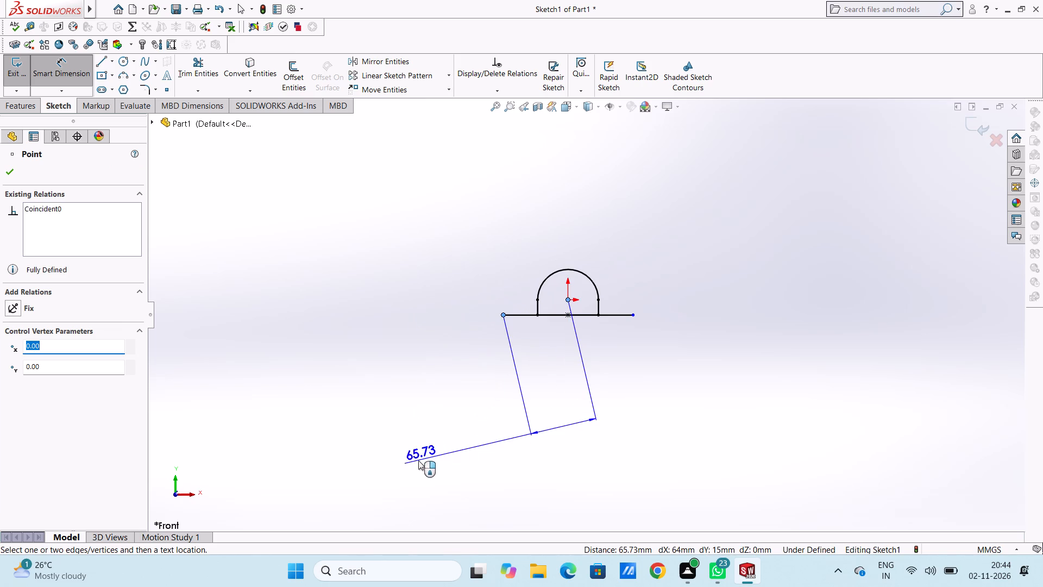
click(521, 430)
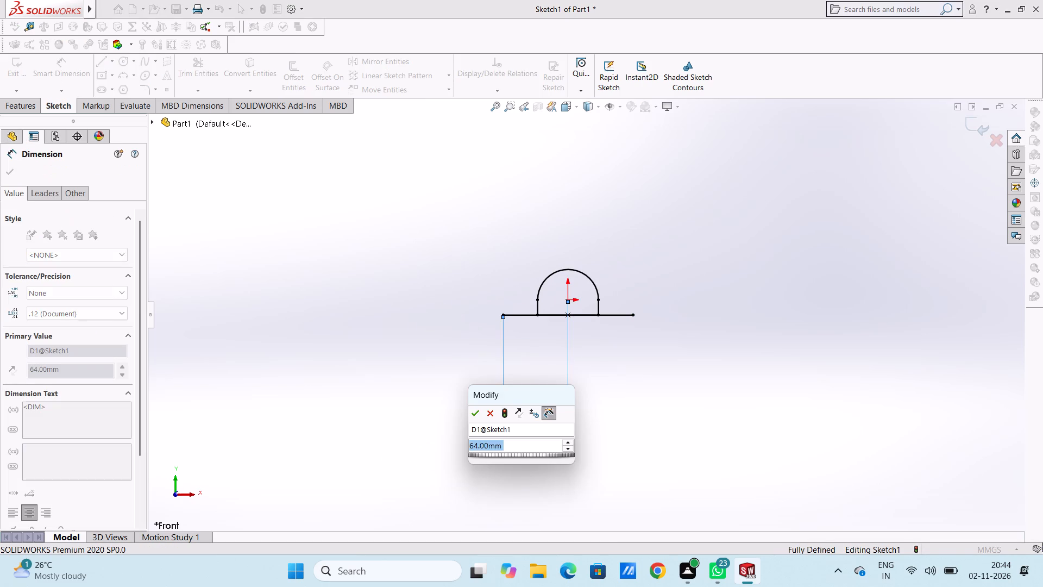
click(477, 411)
click(460, 393)
Draw a 32 mm vertical line upward from the left endpoint of the base line.
scroll(594, 251, down, 2)
scroll(574, 306, up, 1)
scroll(570, 316, down, 2)
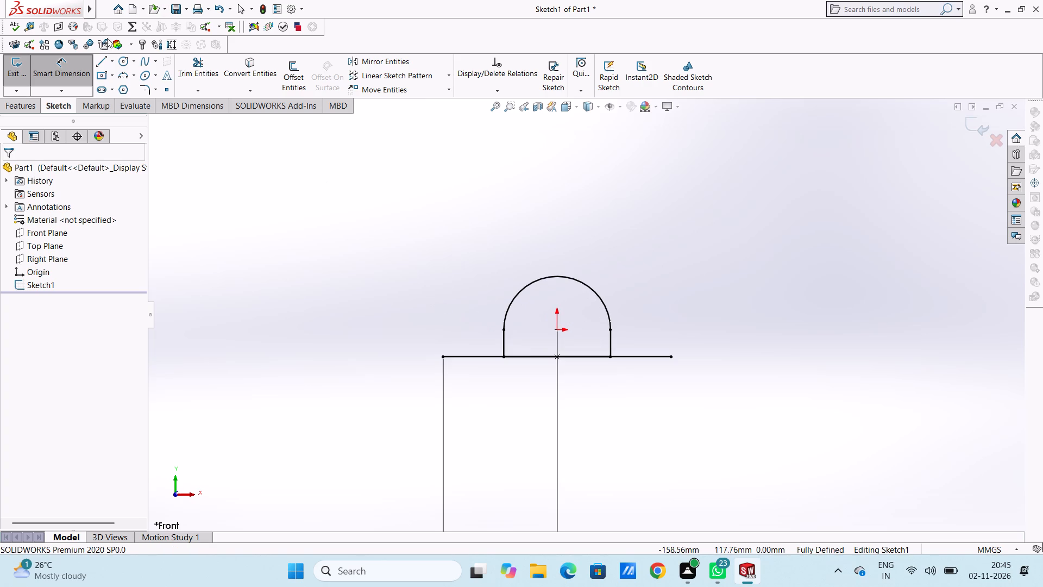
click(100, 57)
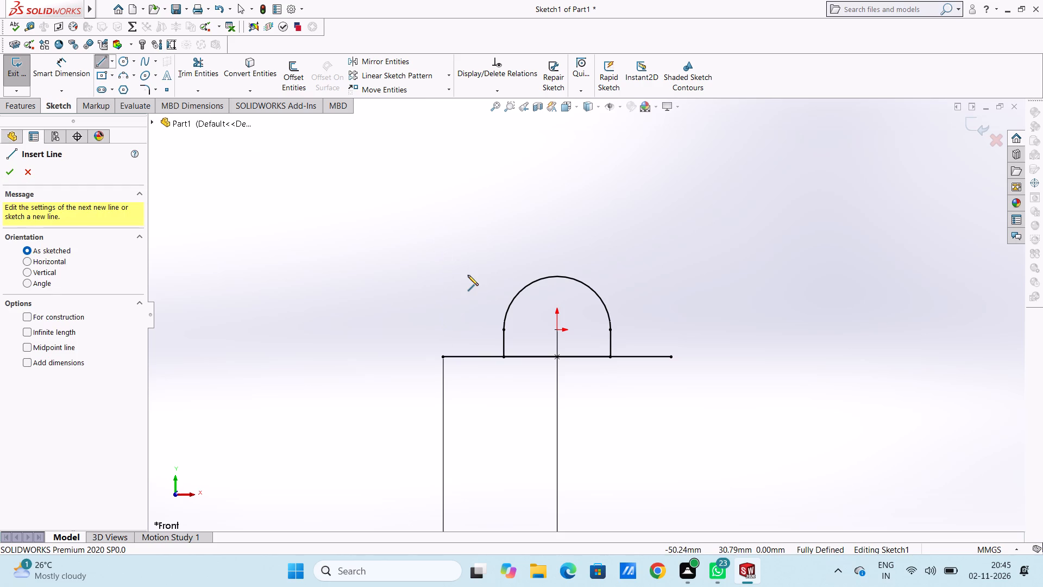
click(444, 354)
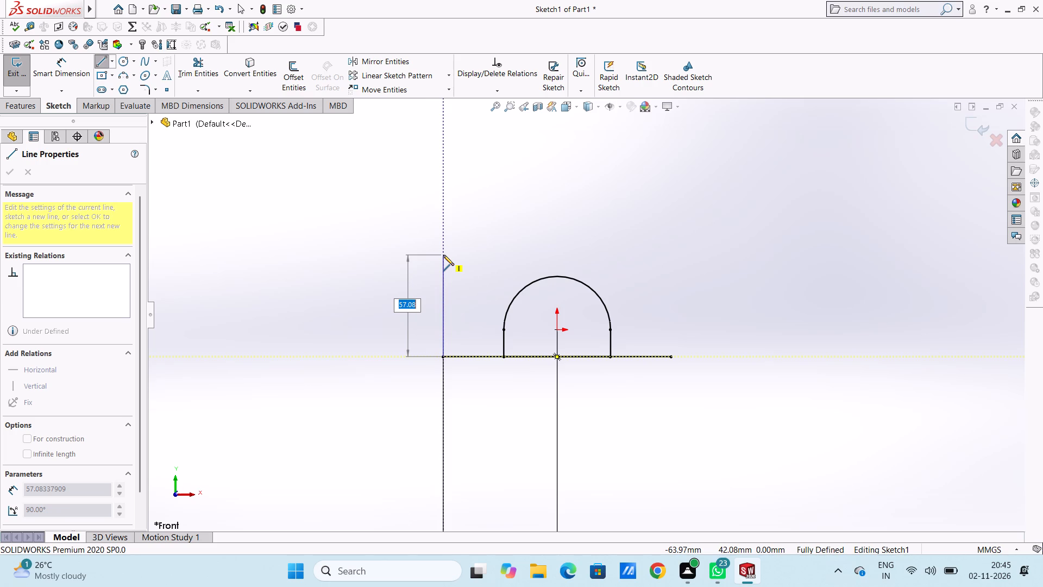
text(32)
key(Return)
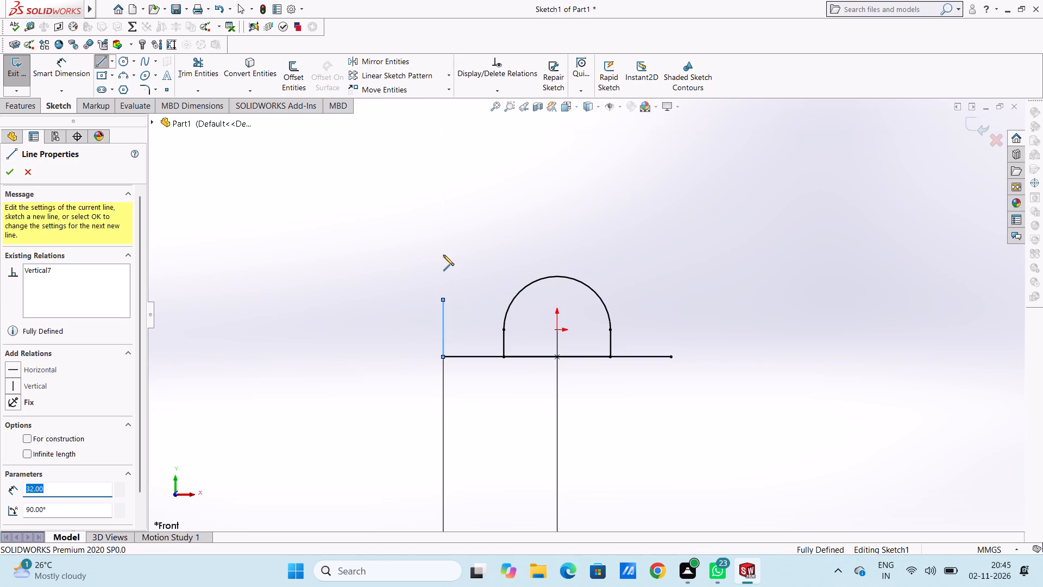
right_click(493, 215)
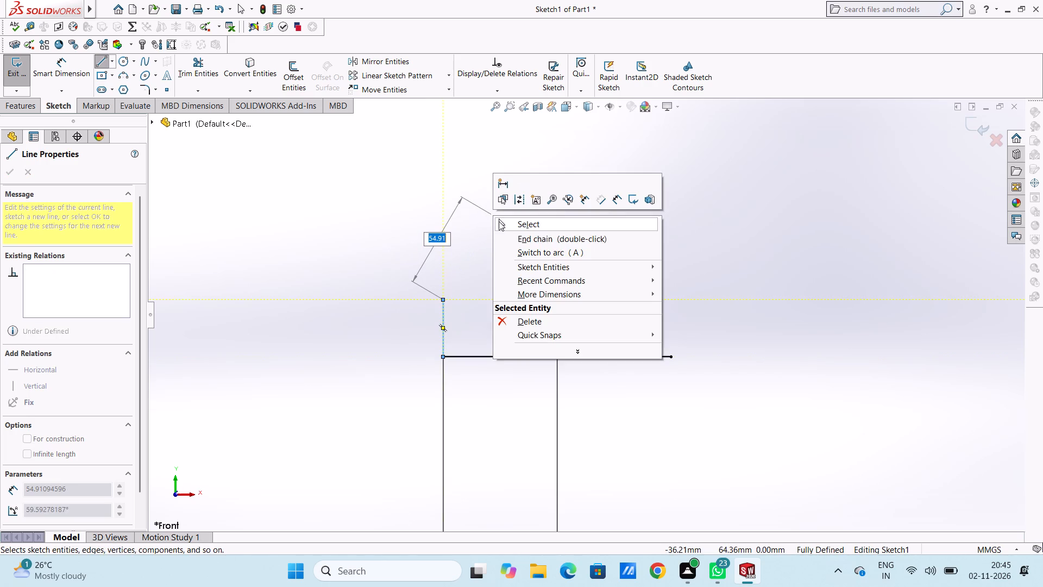
click(499, 221)
click(493, 227)
Dimension the length of the vertical line at the base line's left end, placing the text to its left.
click(68, 62)
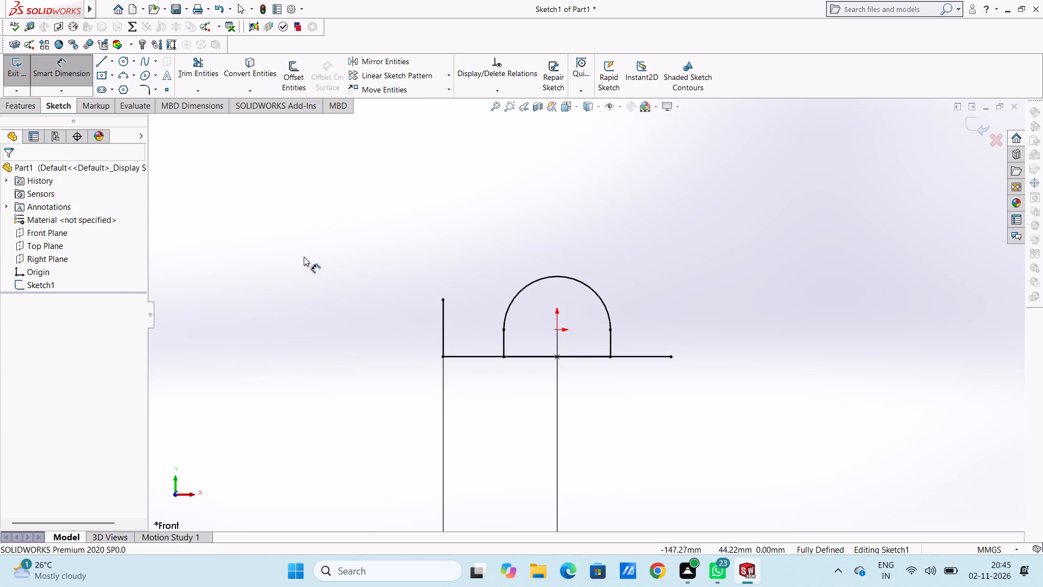
click(444, 315)
scroll(287, 328, up, 3)
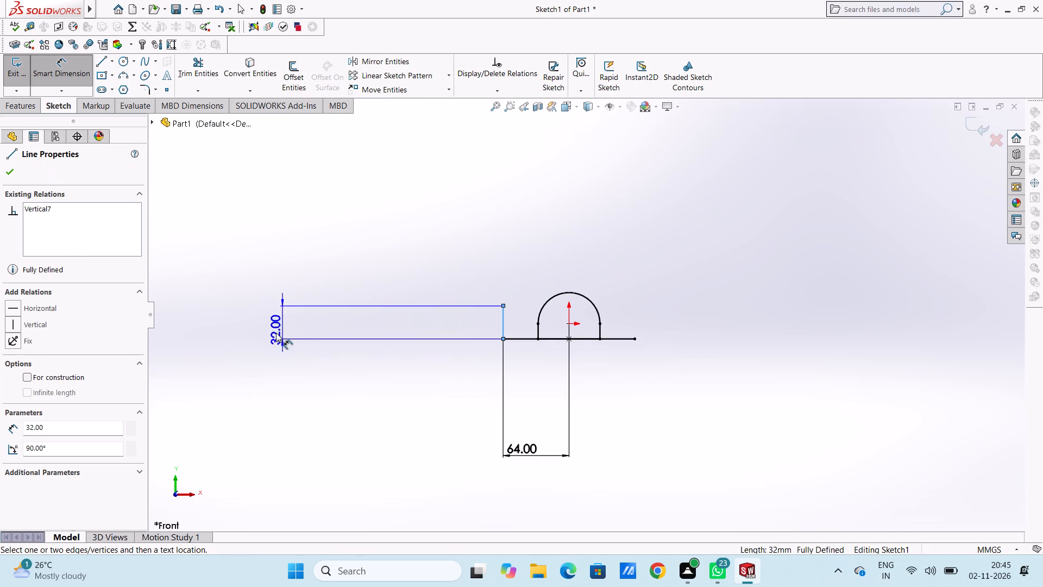
click(261, 335)
click(213, 322)
click(323, 241)
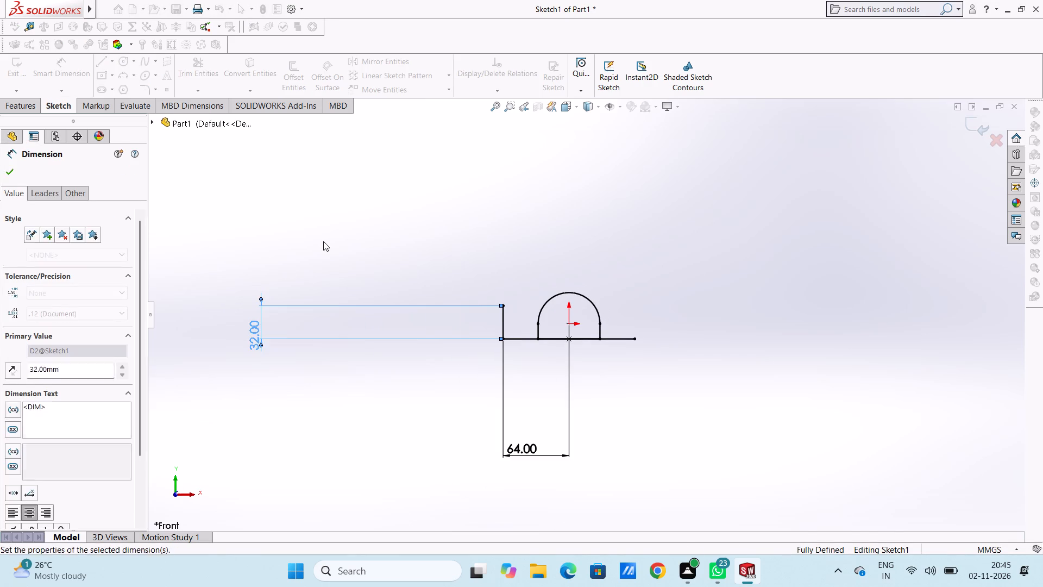
Sketch a circle of 16 mm radius above the round-topped profile, centred about 9 mm right of and 82 mm above the origin.
scroll(598, 238, down, 2)
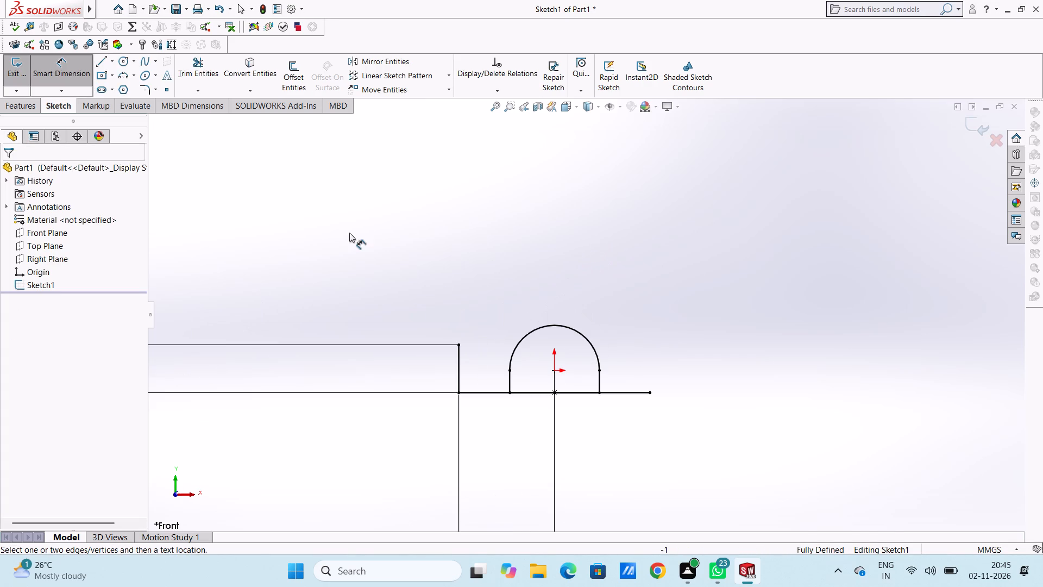
click(120, 60)
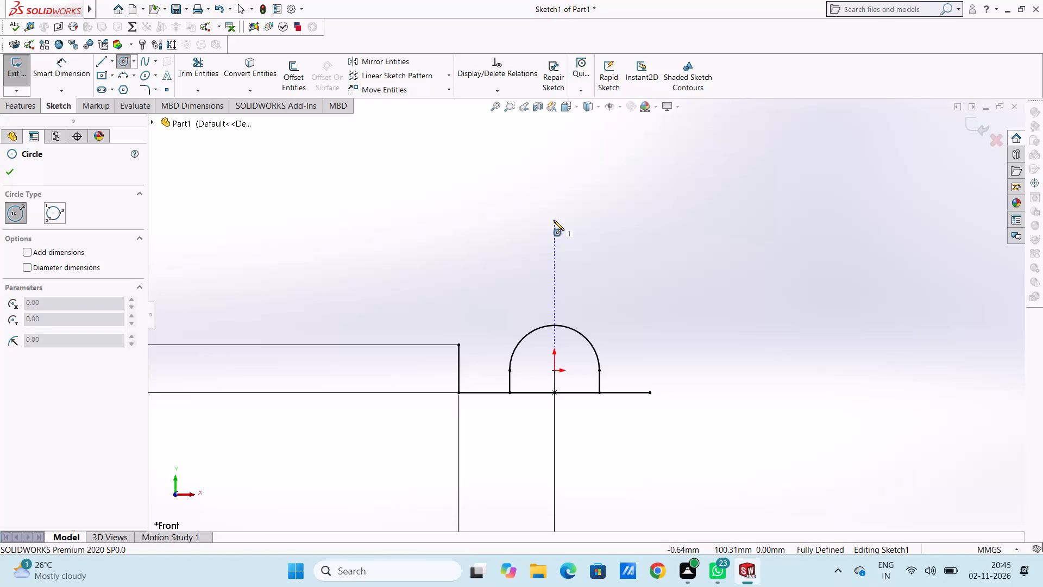
click(568, 247)
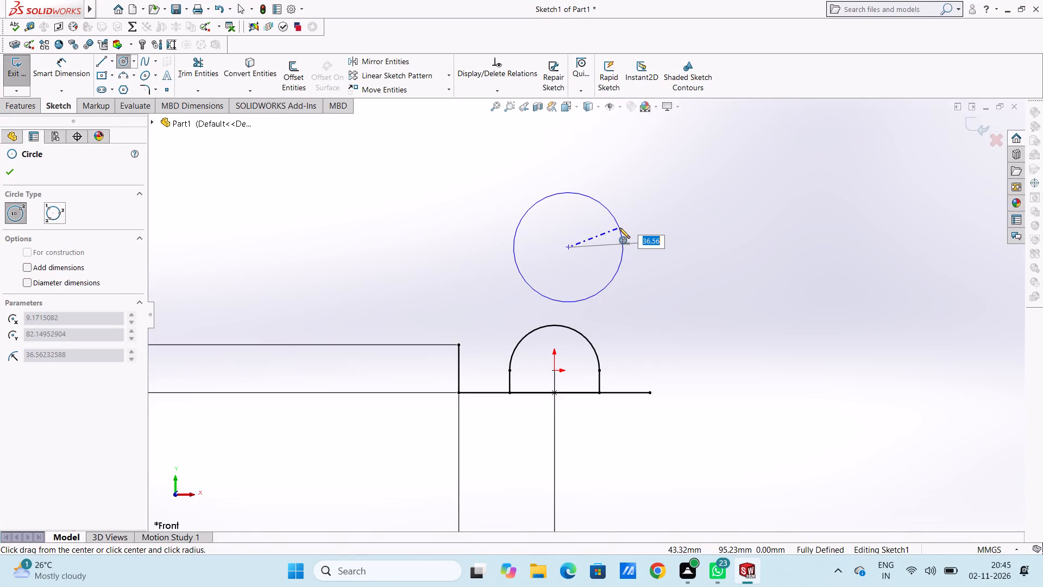
text(16)
key(Return)
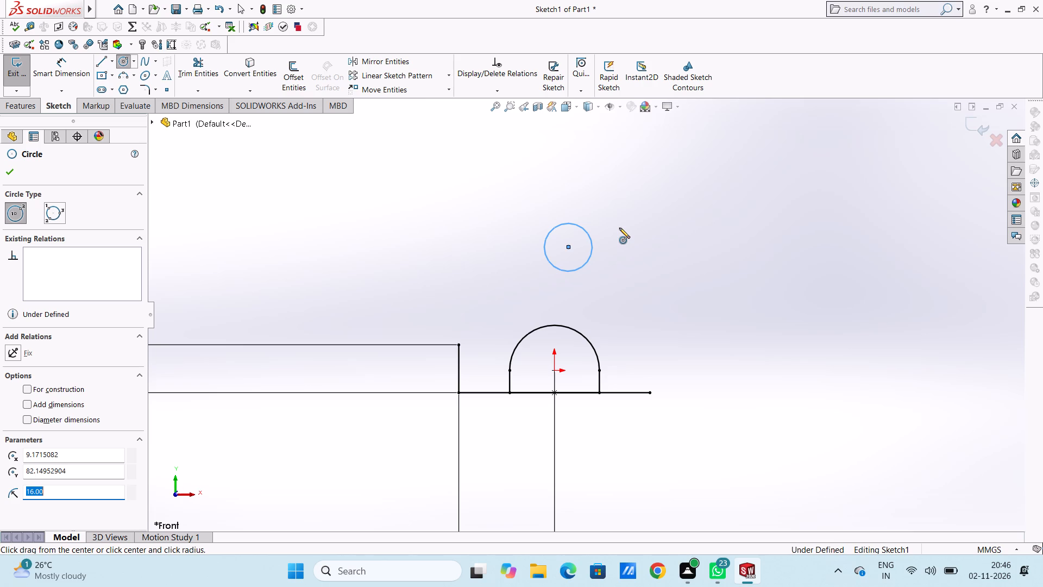
click(10, 171)
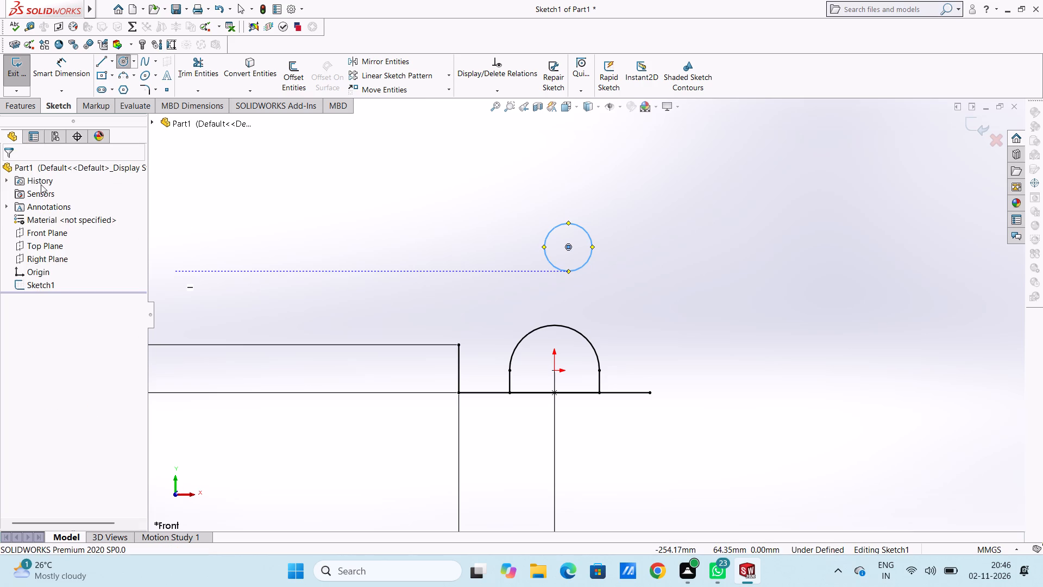
click(279, 242)
Dimension the circle's diameter, with the text up and to the right of the circle.
click(76, 69)
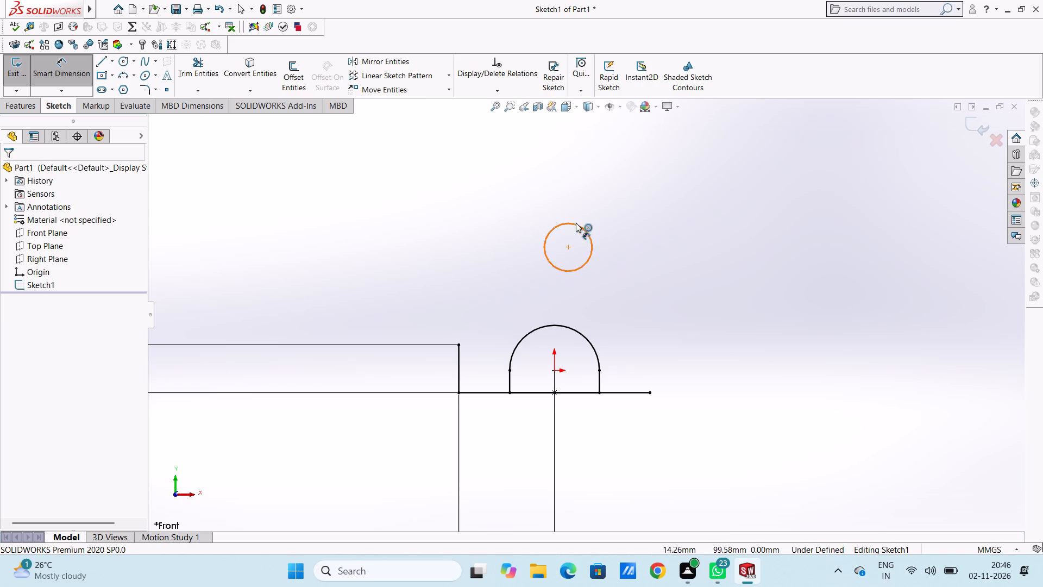
click(576, 225)
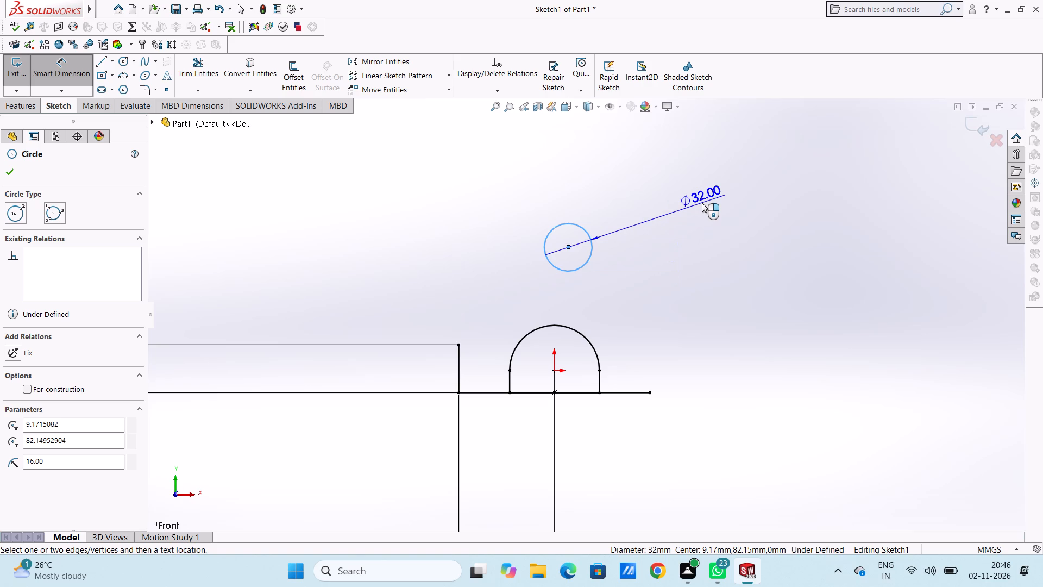
click(834, 160)
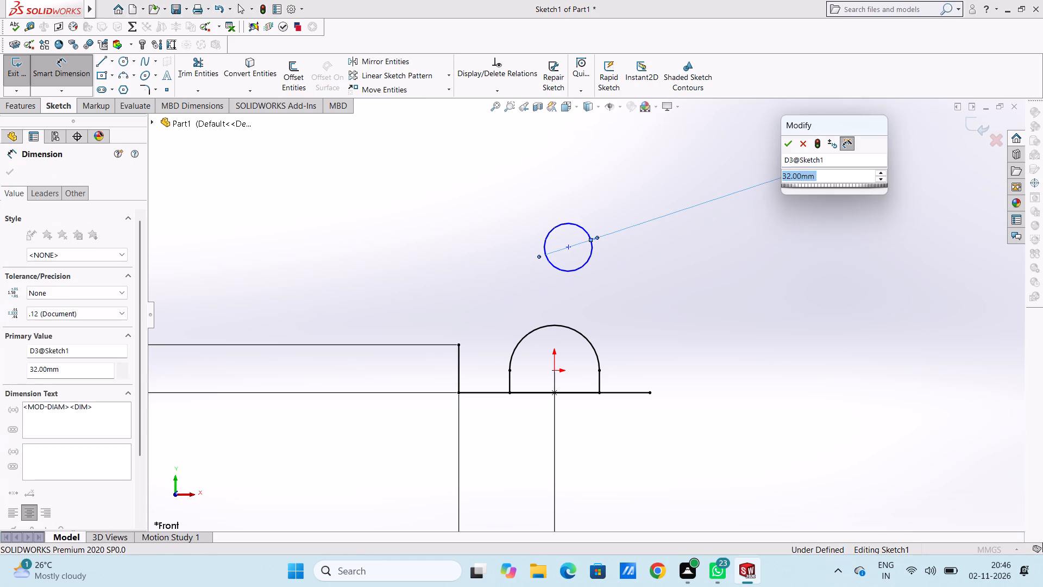
click(793, 146)
click(752, 153)
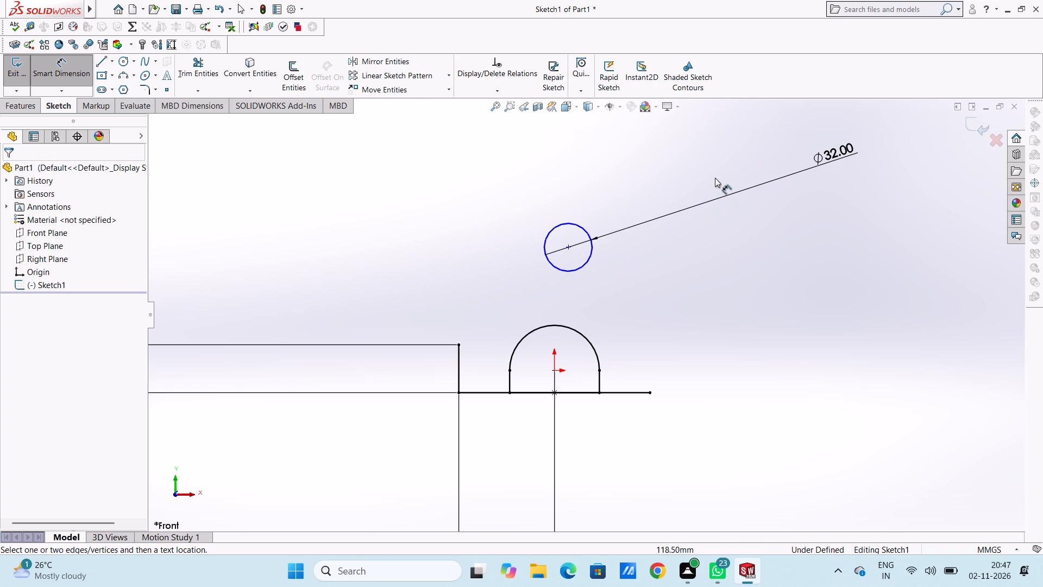
Dimension the vertical distance from the base line to the circle's centre as 80 mm.
click(632, 392)
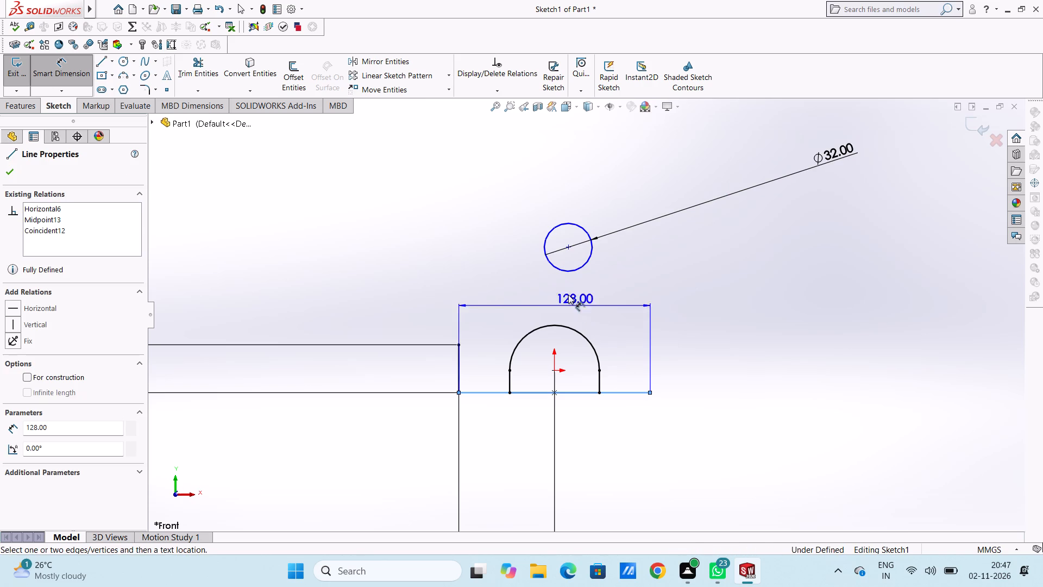
click(569, 247)
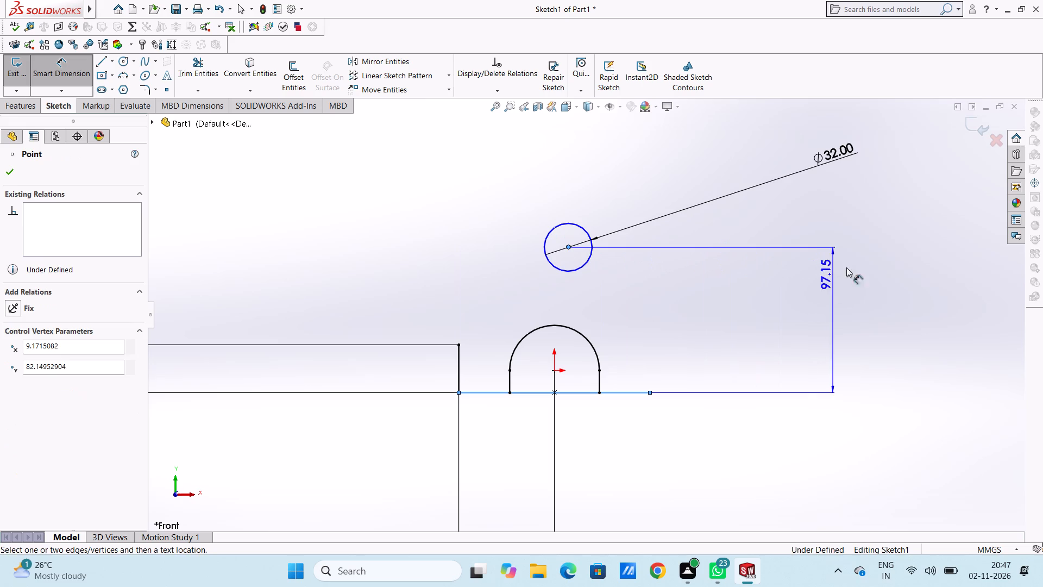
click(865, 248)
text(80)
key(Return)
click(372, 269)
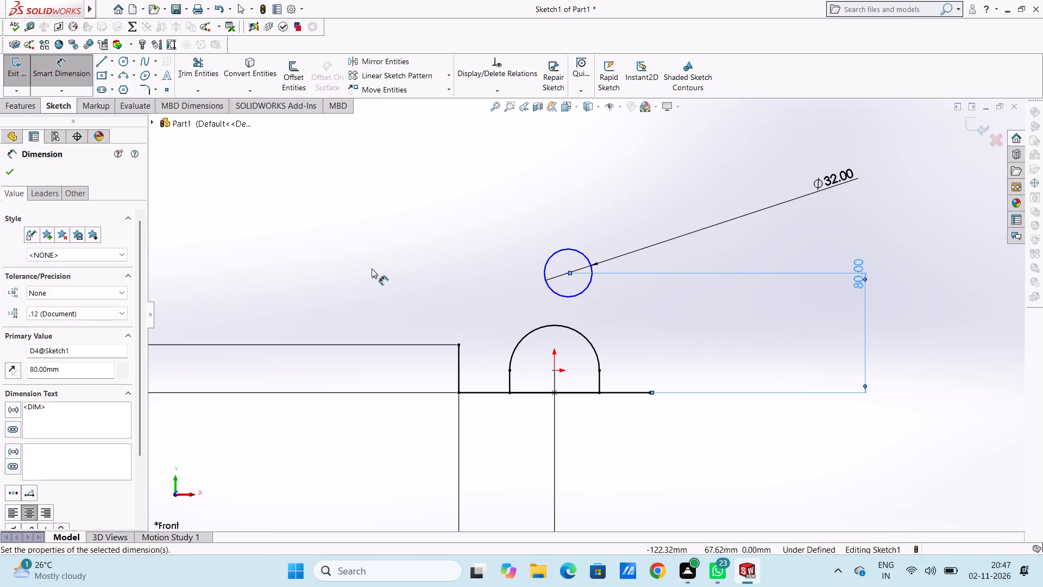
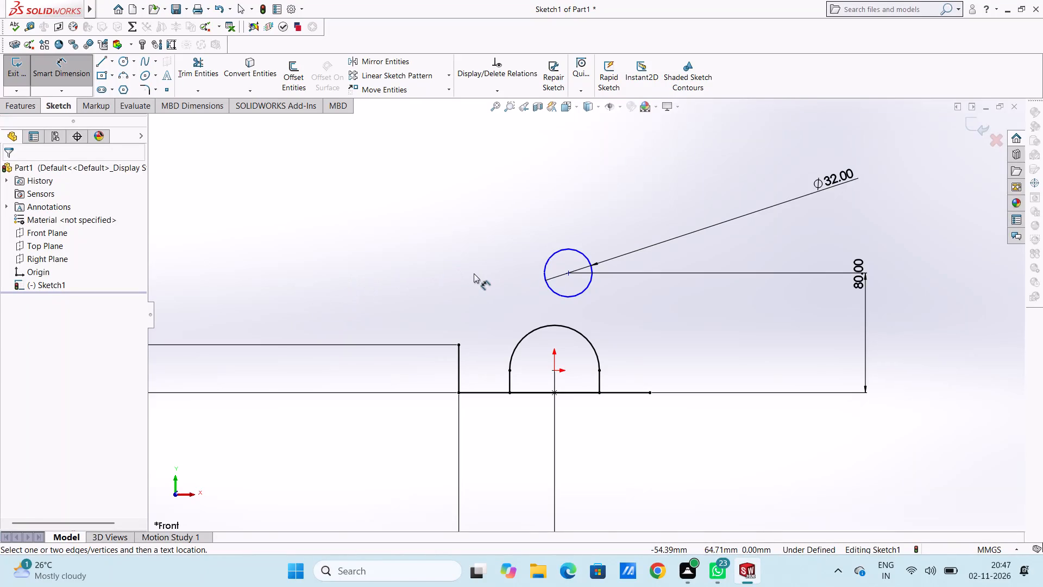
Dimension the horizontal distance from the origin to the 32 mm circle's centre as 8 mm, with the text below the profile.
click(474, 274)
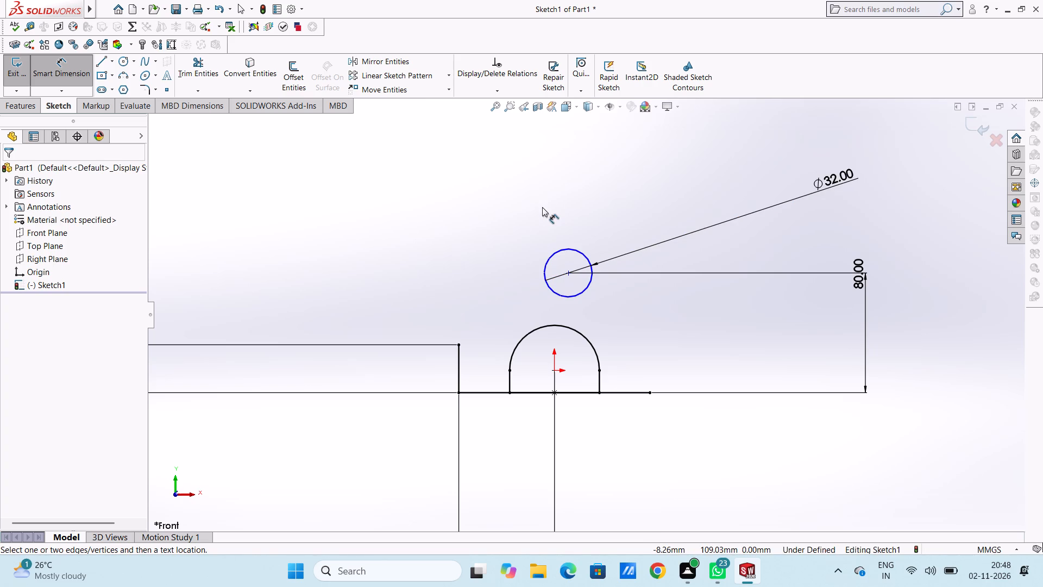
click(569, 272)
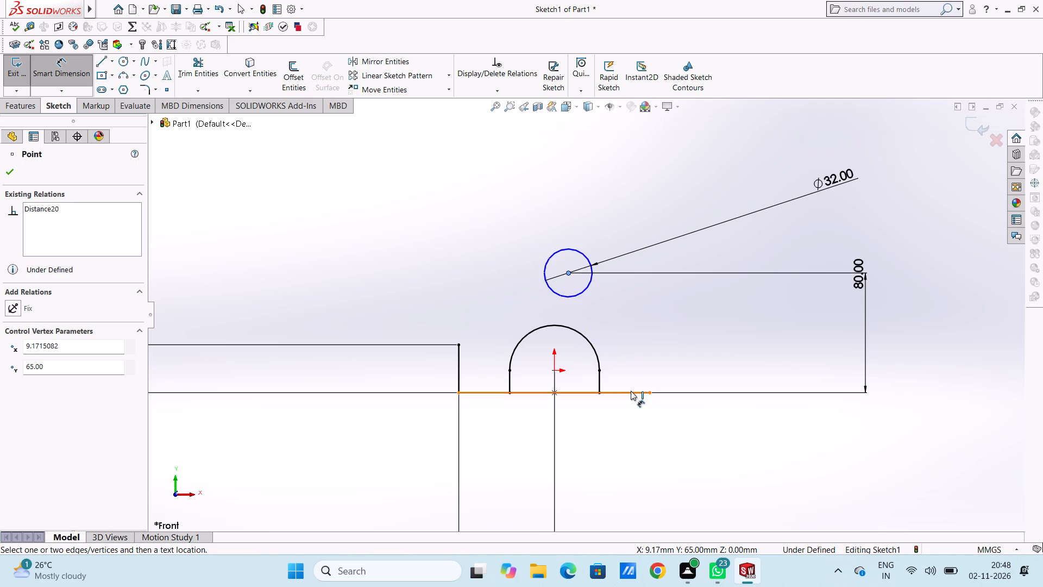
click(552, 372)
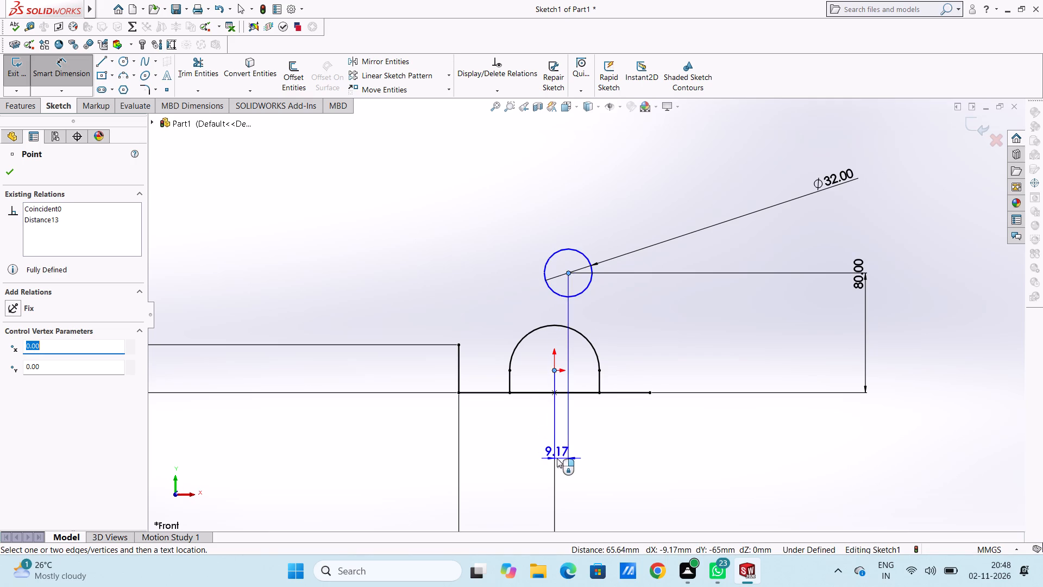
scroll(558, 460, up, 4)
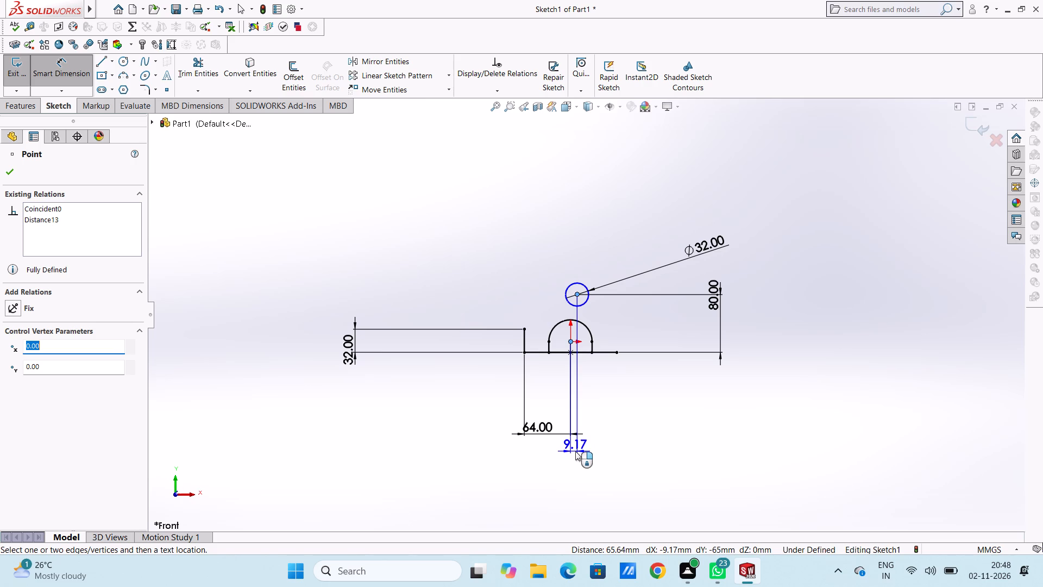
click(575, 451)
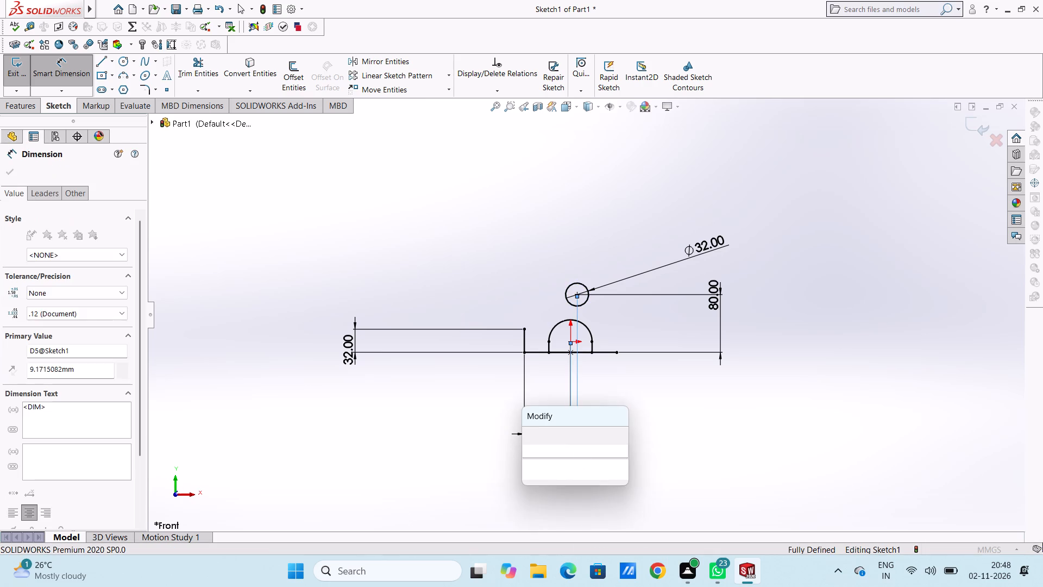
key(8)
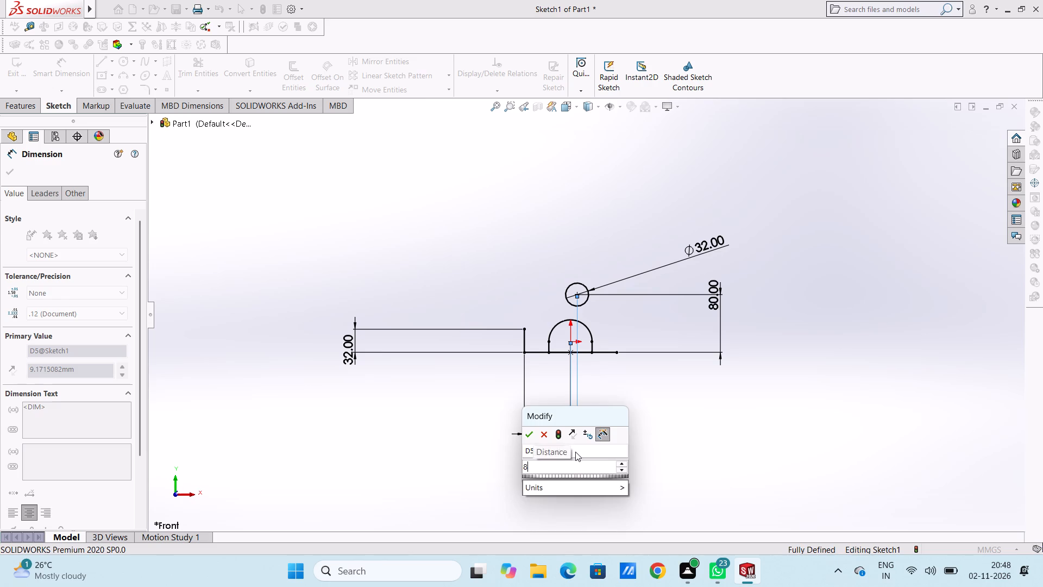
key(Return)
click(525, 248)
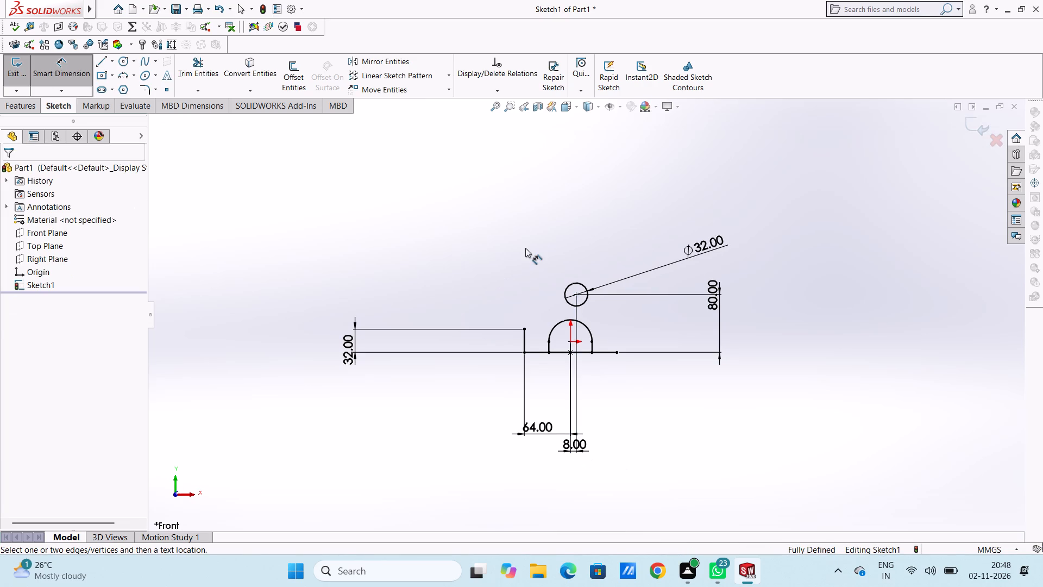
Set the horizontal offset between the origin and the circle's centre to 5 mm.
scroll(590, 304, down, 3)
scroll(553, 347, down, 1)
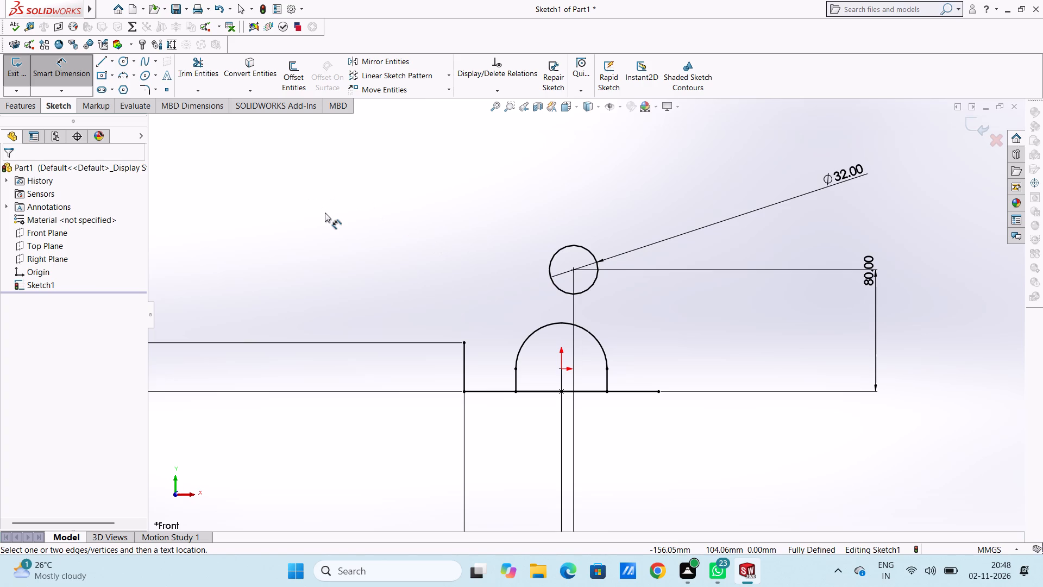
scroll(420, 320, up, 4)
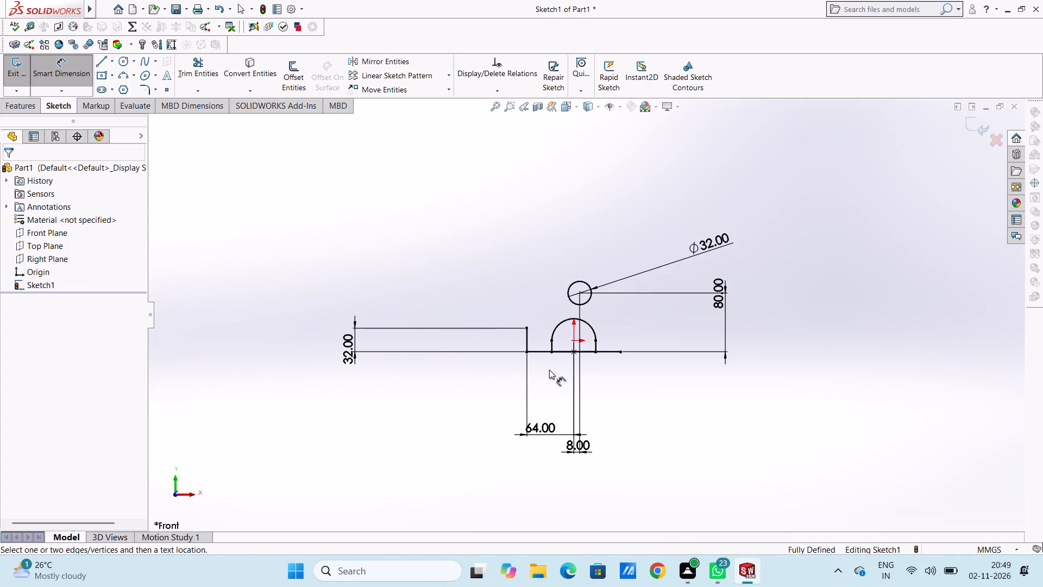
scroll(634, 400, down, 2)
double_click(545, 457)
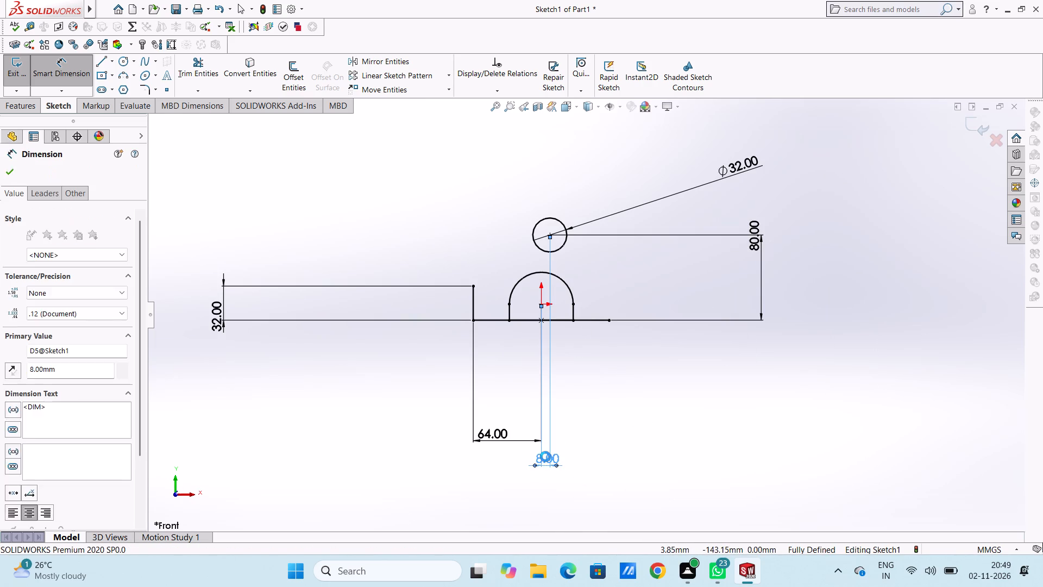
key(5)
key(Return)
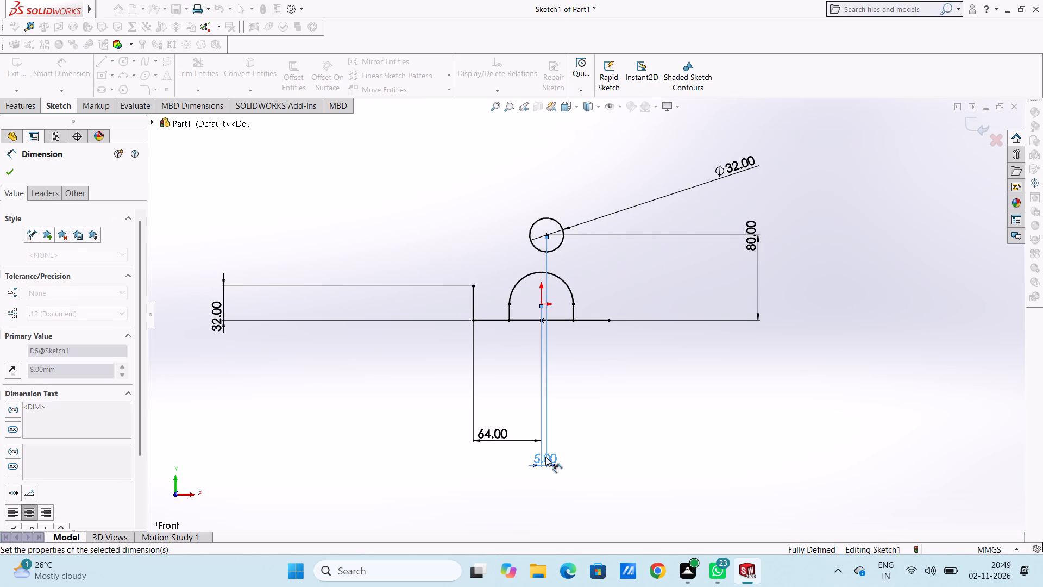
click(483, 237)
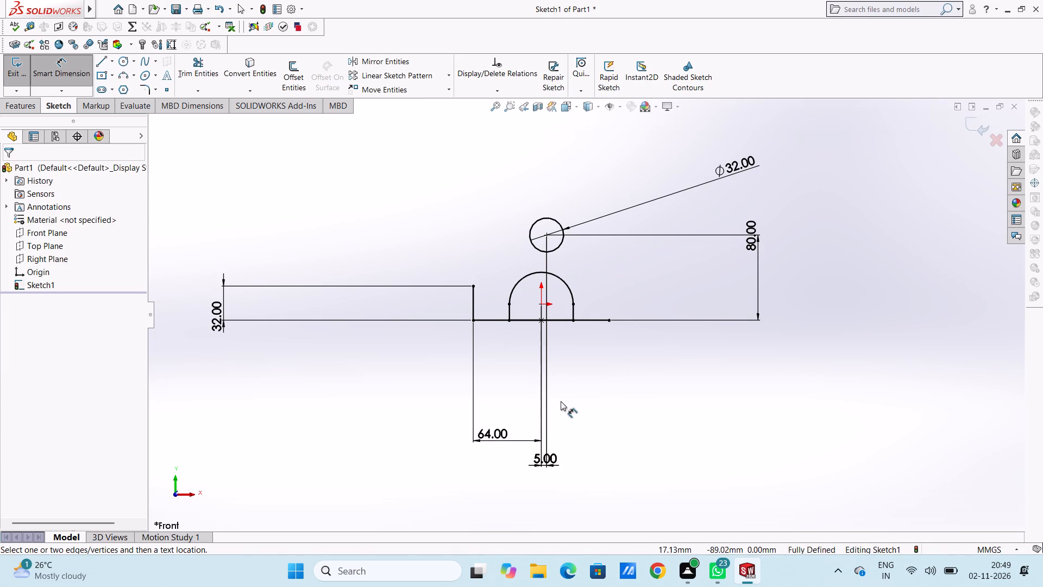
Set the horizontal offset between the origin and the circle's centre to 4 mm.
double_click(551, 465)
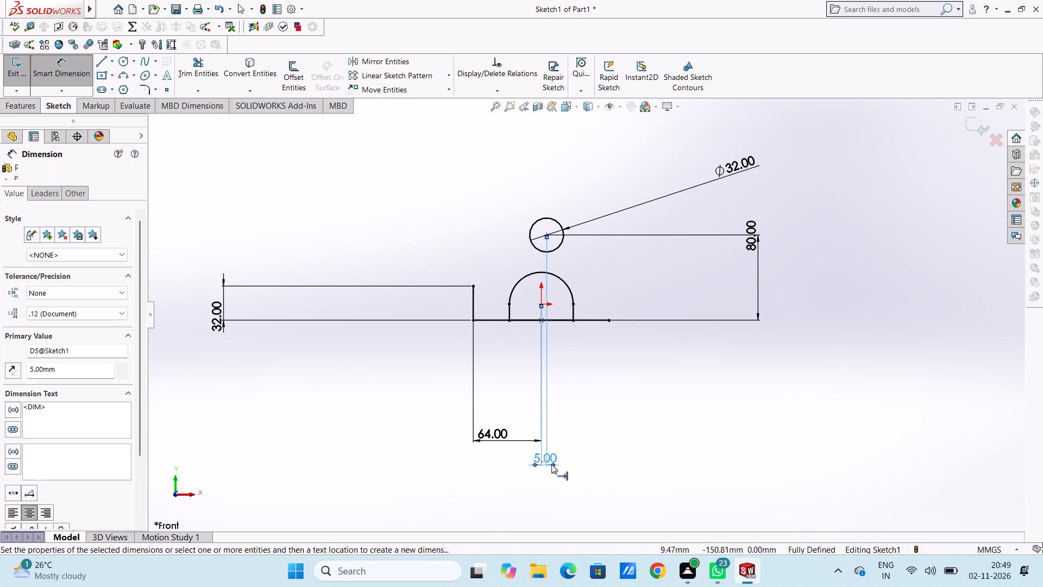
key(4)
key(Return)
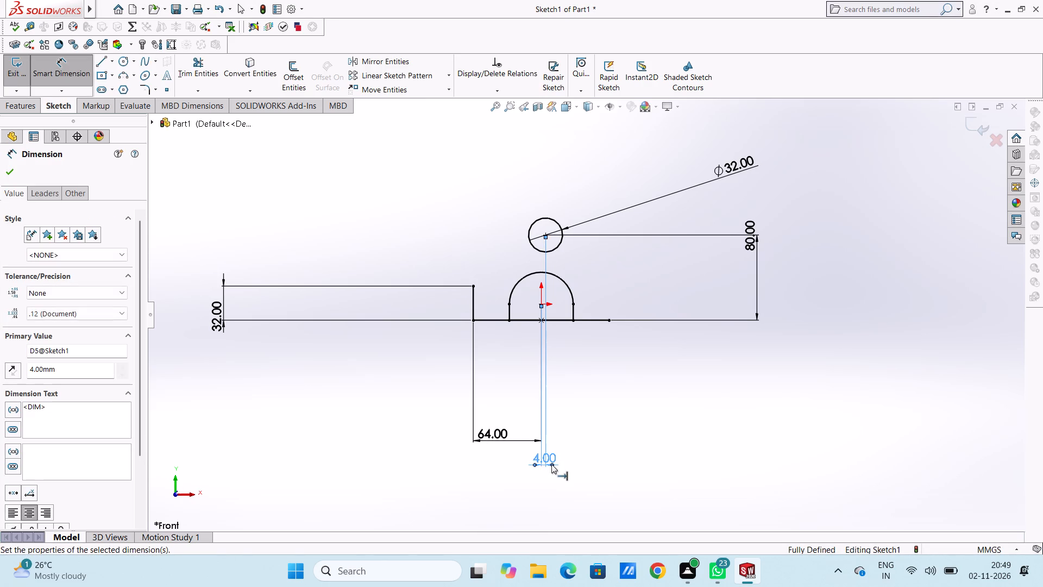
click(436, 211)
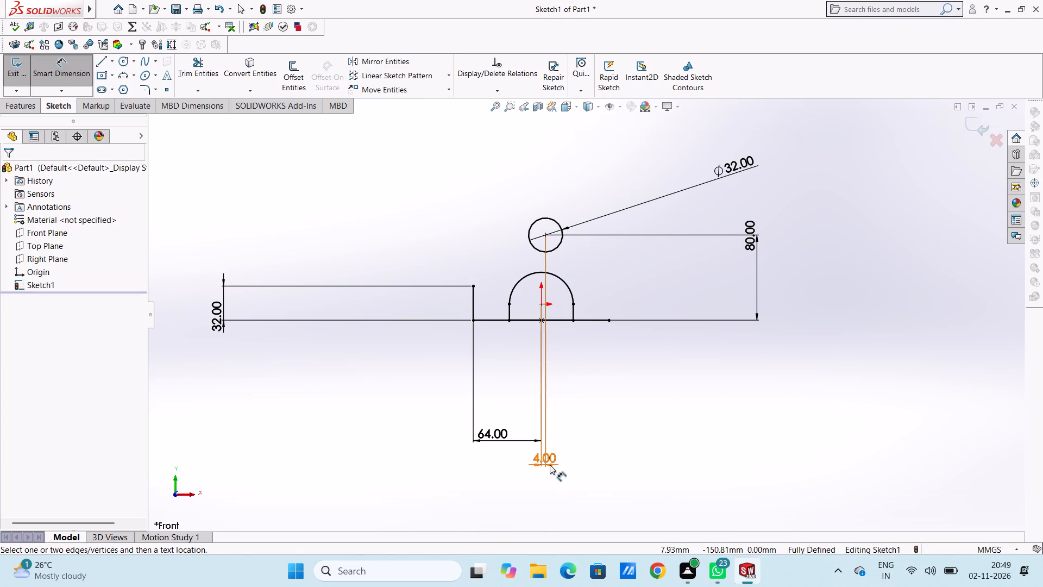
Set the horizontal offset between the origin and the circle's centre to 6 mm.
double_click(550, 465)
key(6)
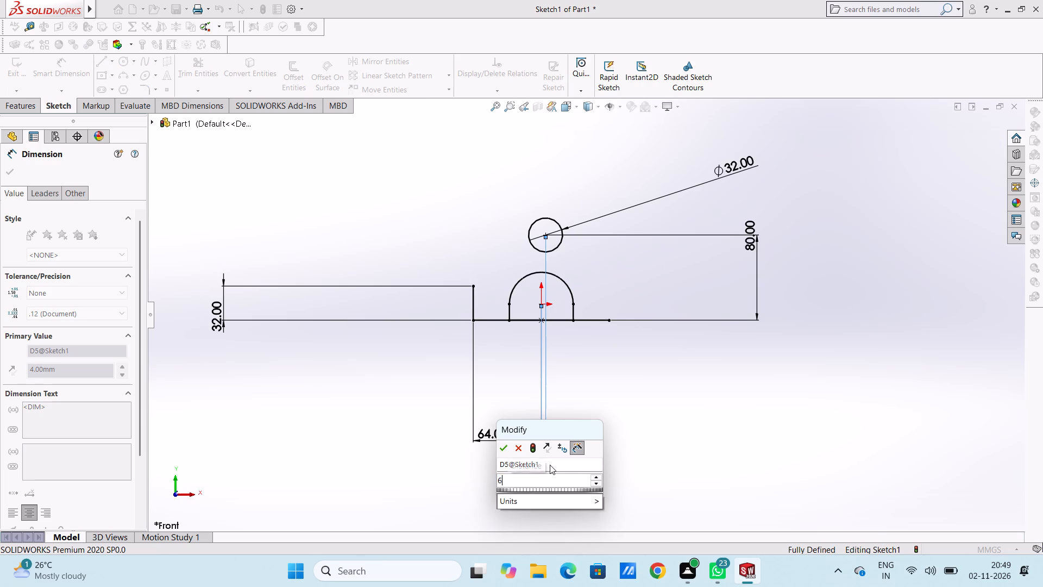
key(Return)
click(500, 232)
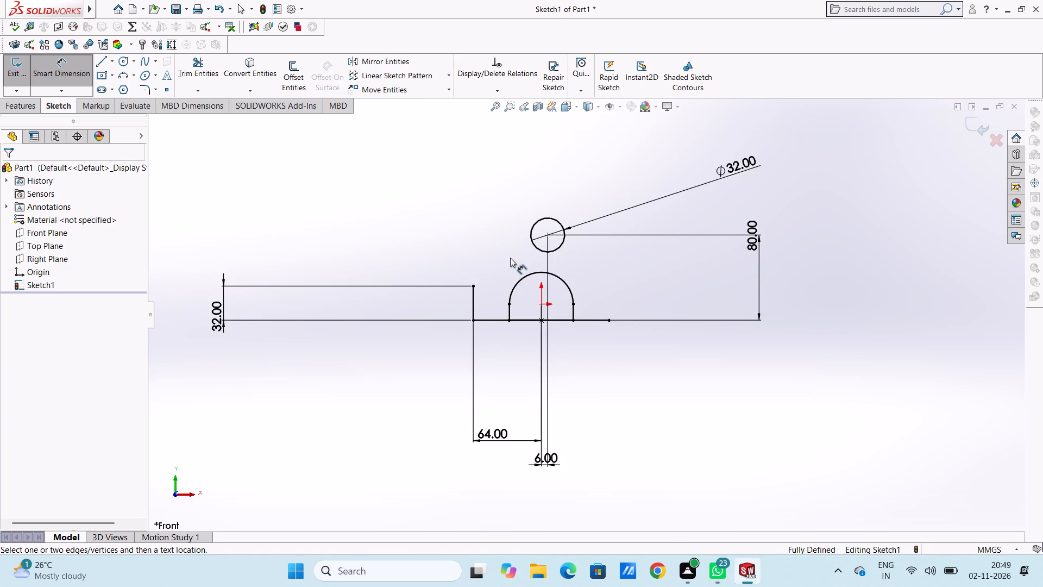
scroll(510, 258, up, 4)
scroll(615, 305, down, 4)
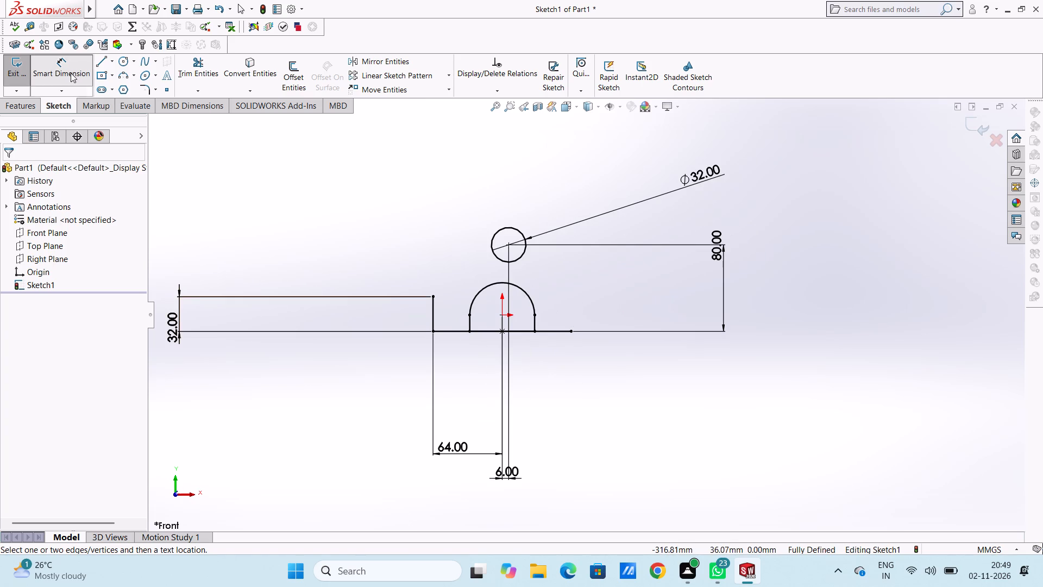
Sketch a sloped line from the top end of the 32 mm vertical side line to the upper-left edge of the circle.
click(66, 64)
click(99, 61)
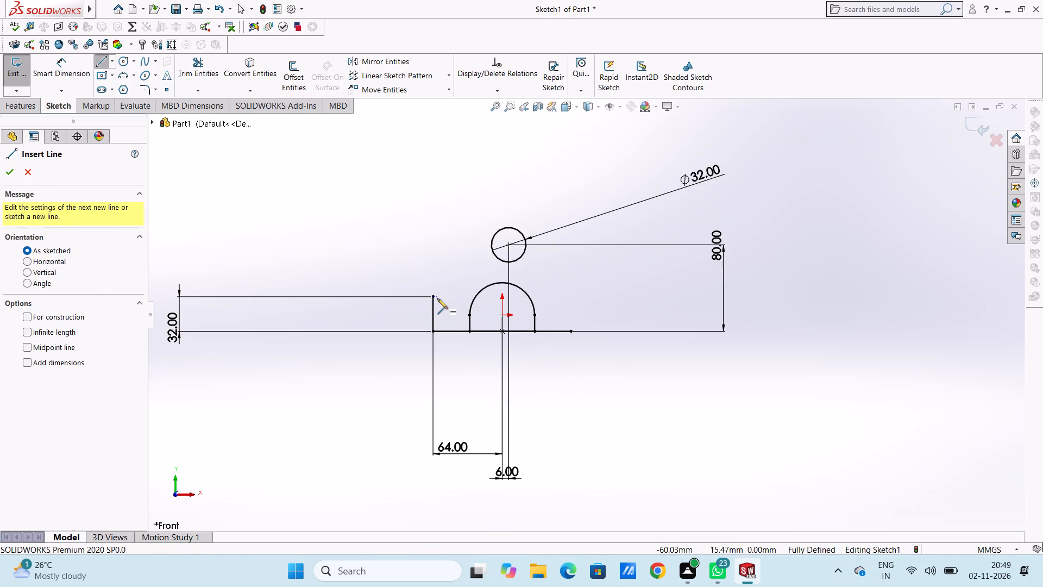
click(435, 298)
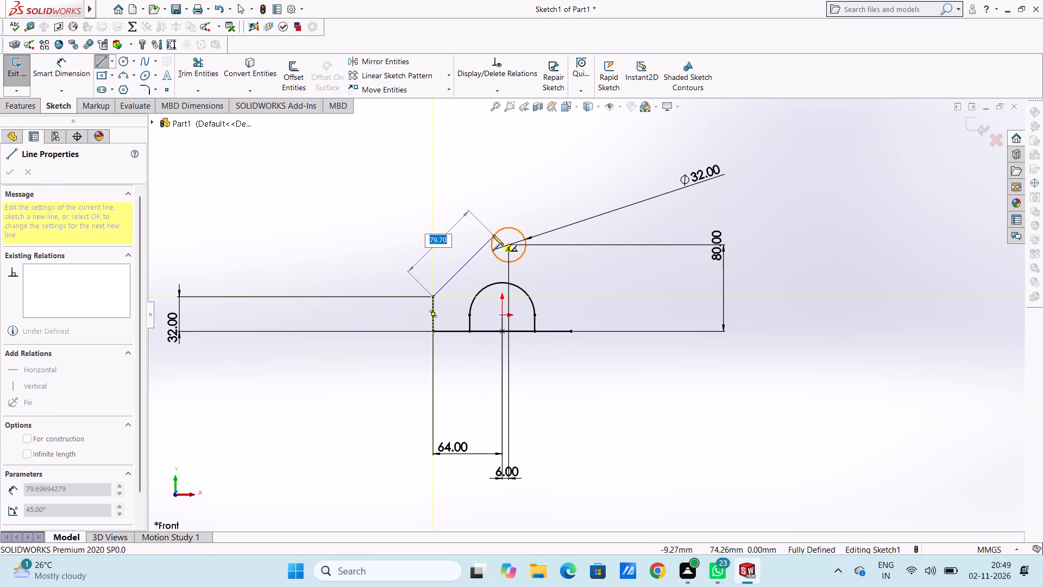
click(498, 230)
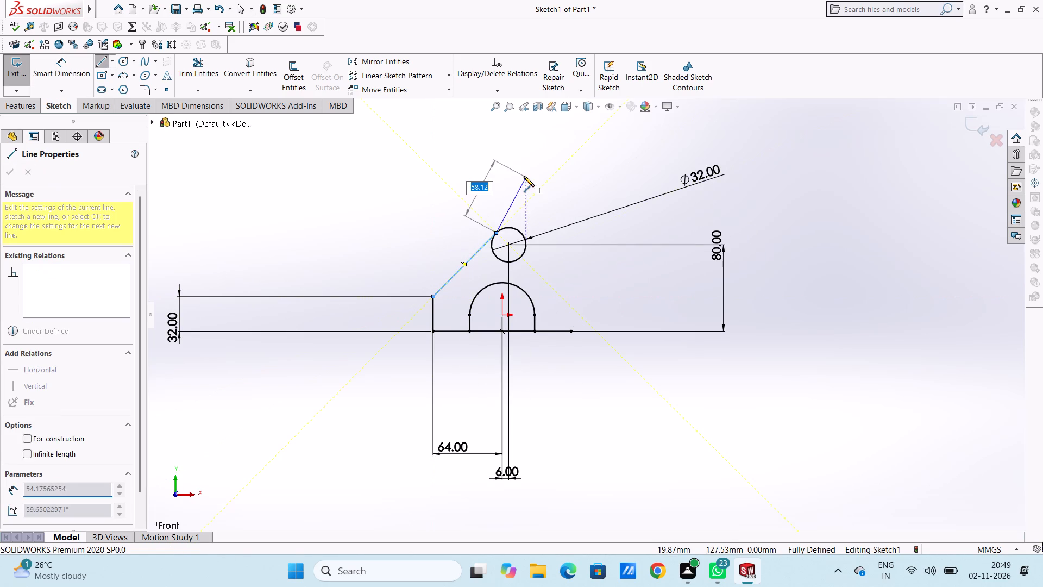
right_click(524, 176)
click(538, 185)
click(525, 193)
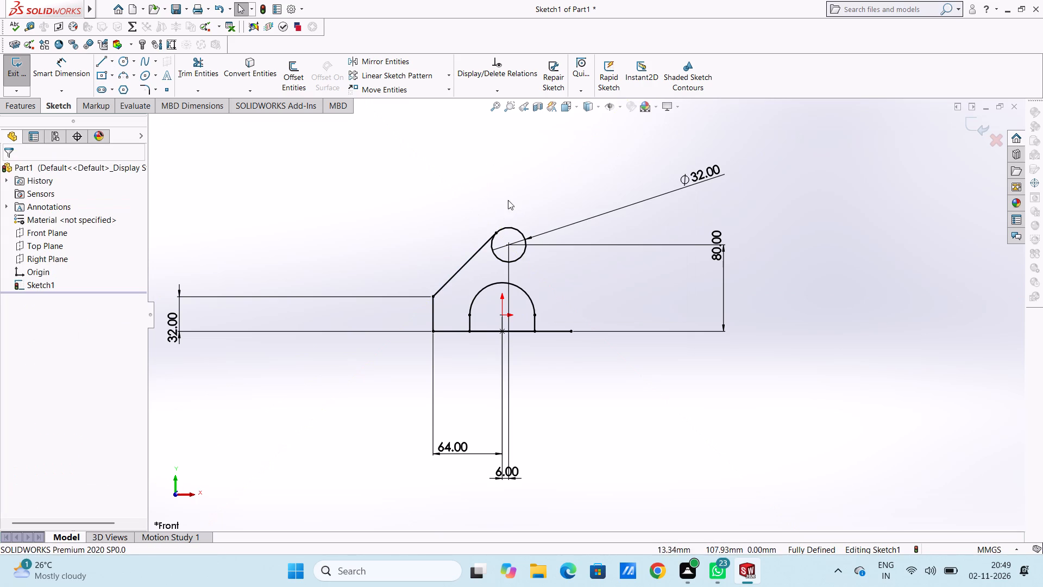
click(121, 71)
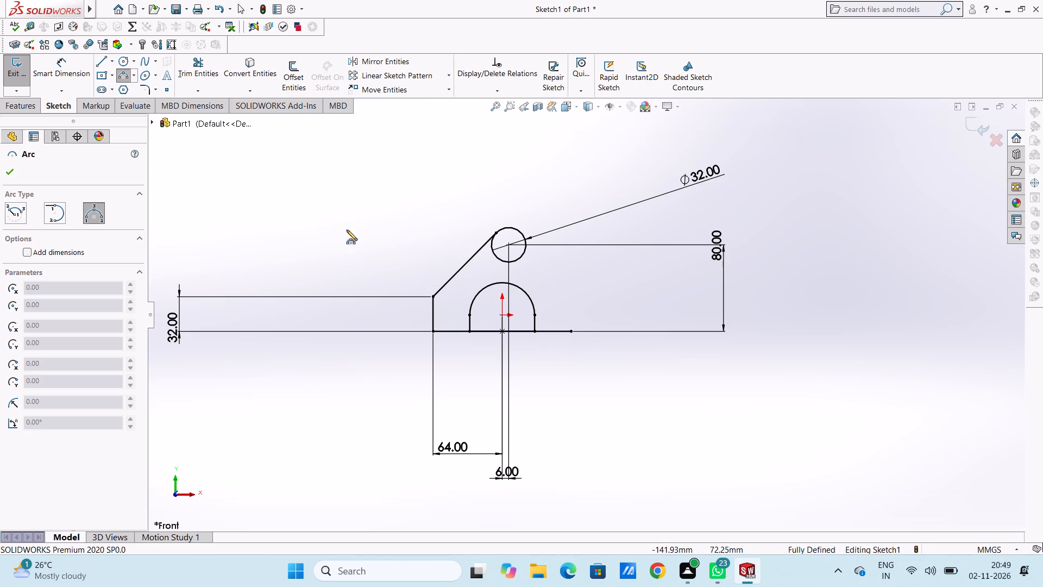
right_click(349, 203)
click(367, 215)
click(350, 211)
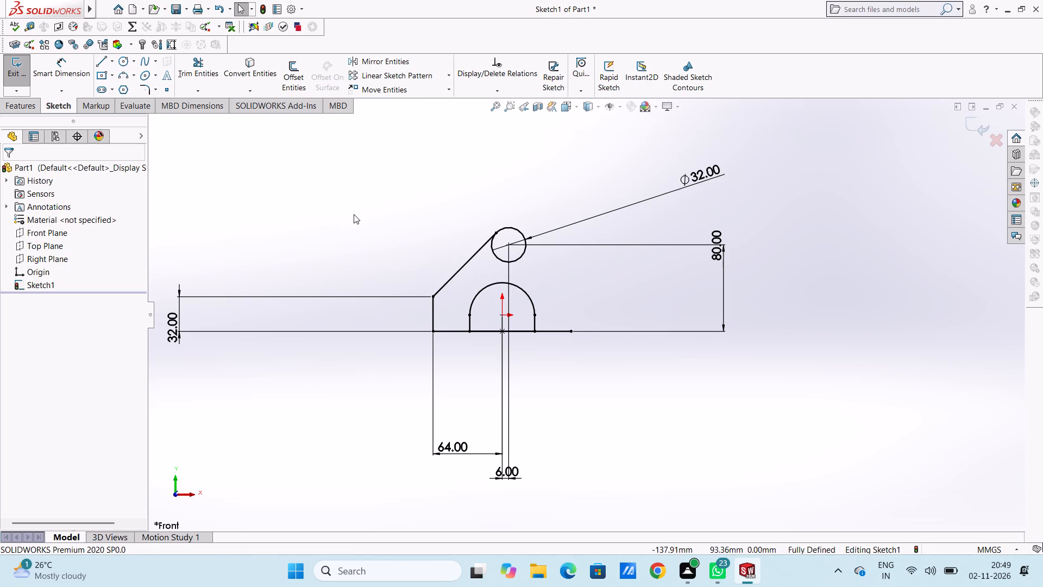
Move the 80 mm height dimension farther out to the right of the profile.
scroll(354, 214, up, 4)
scroll(546, 365, down, 3)
scroll(576, 263, up, 3)
scroll(576, 263, down, 2)
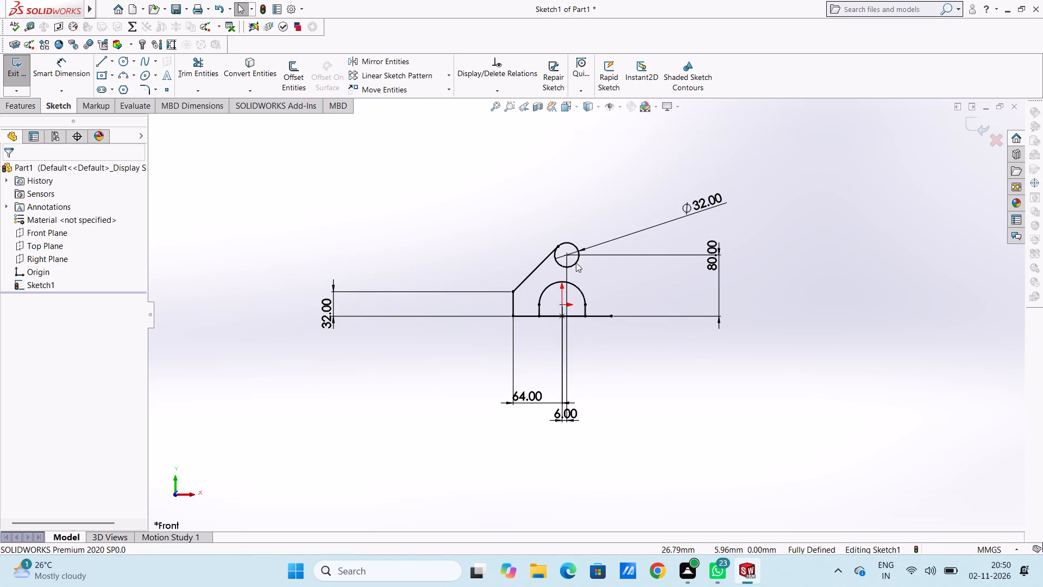
scroll(638, 282, down, 1)
drag(728, 249, 802, 255)
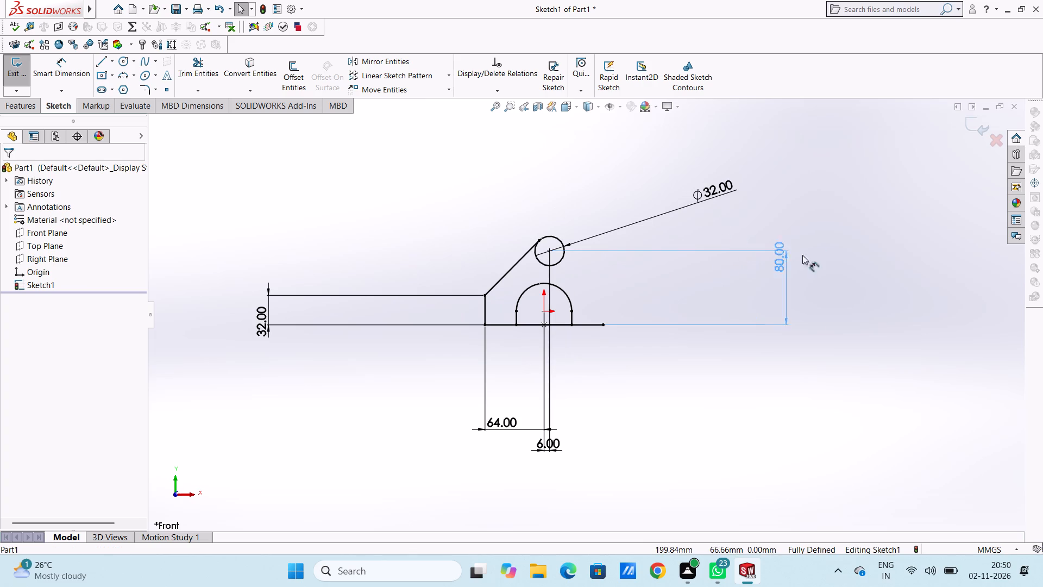
drag(802, 255, 951, 263)
click(854, 200)
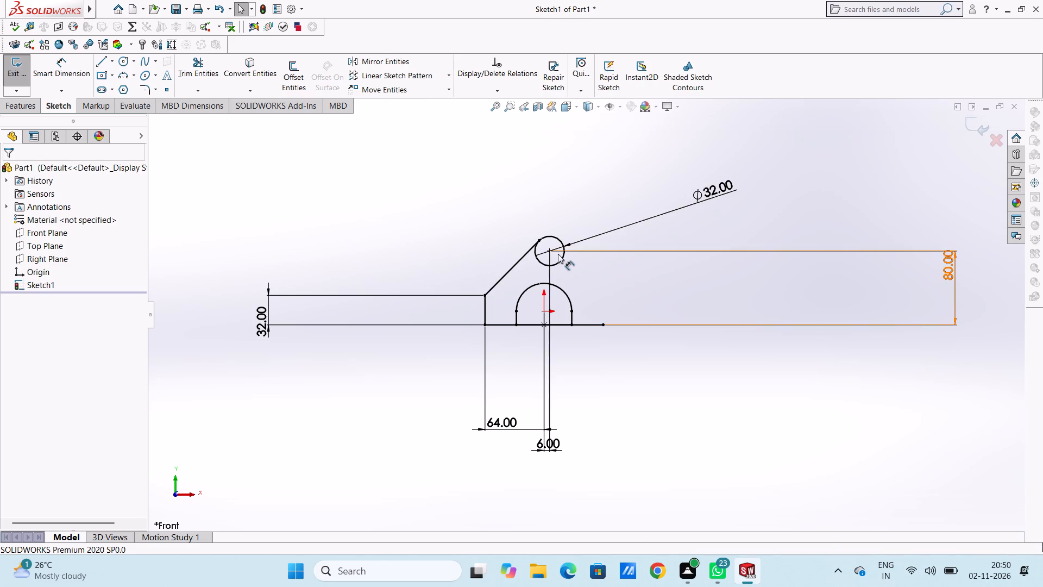
Sketch a 15 mm horizontal line extending outward from the right end of the base line.
click(104, 64)
scroll(581, 297, down, 2)
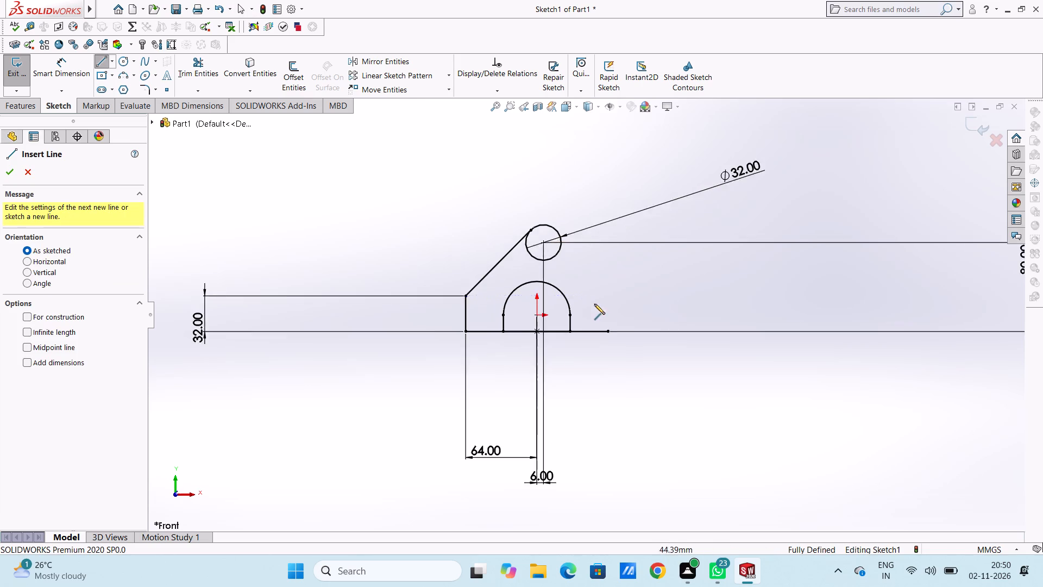
scroll(594, 304, down, 4)
click(592, 323)
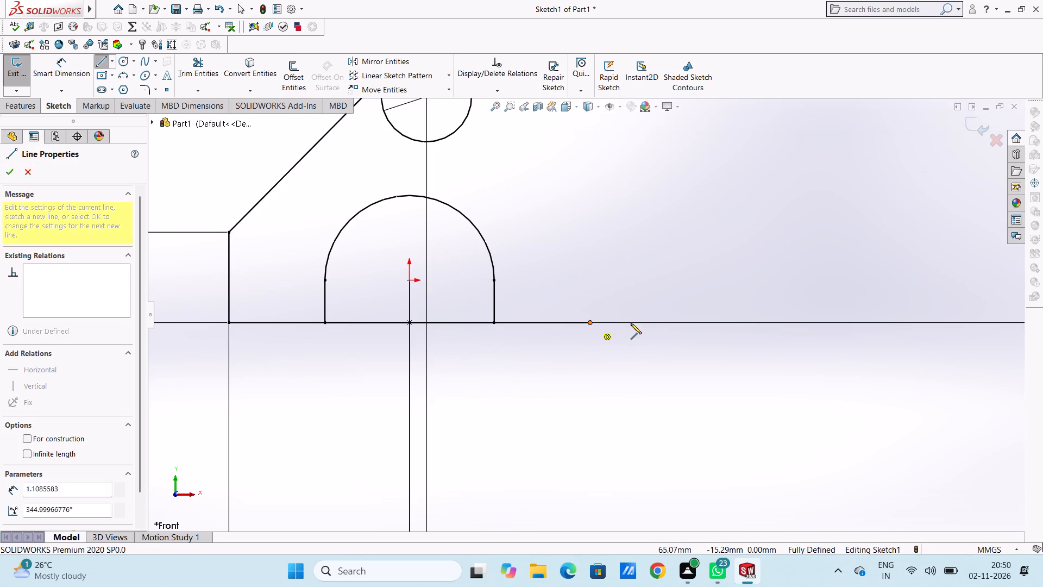
text(15)
key(Return)
right_click(644, 205)
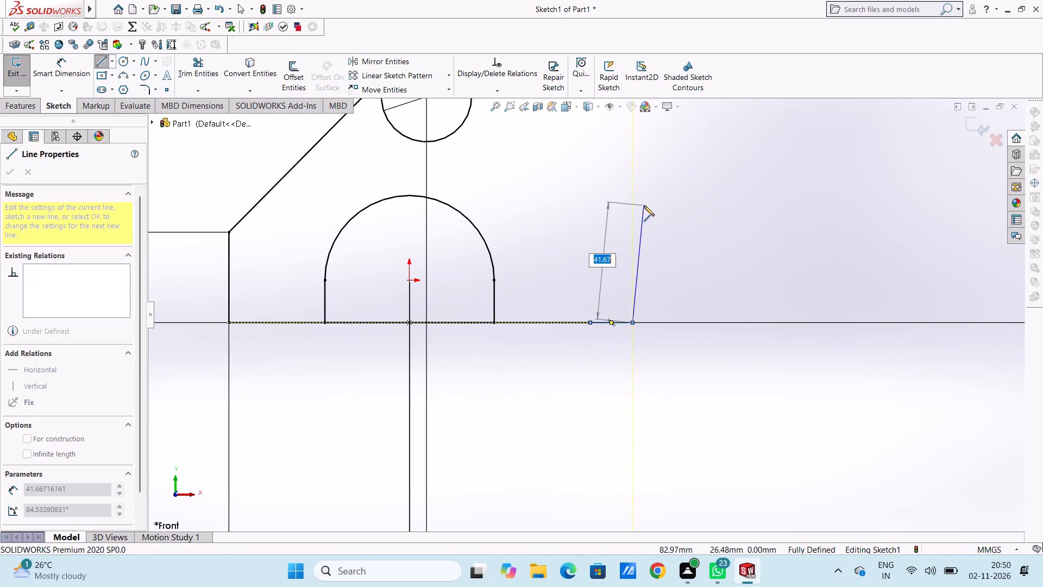
click(655, 209)
click(633, 217)
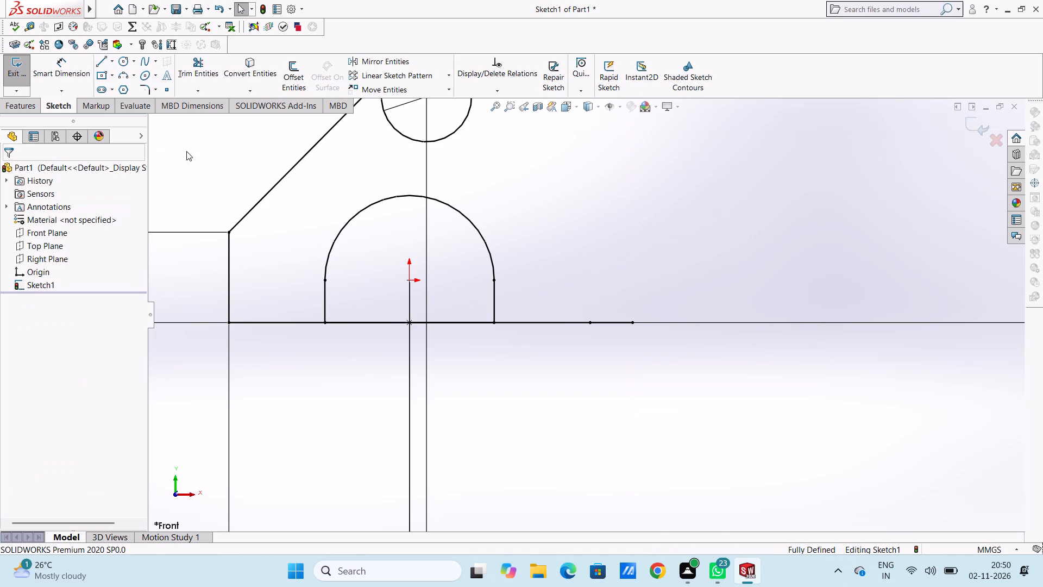
Dimension the length of the base line's right-hand extension as 15 mm, with the text below and to the right.
click(63, 66)
scroll(545, 386, up, 3)
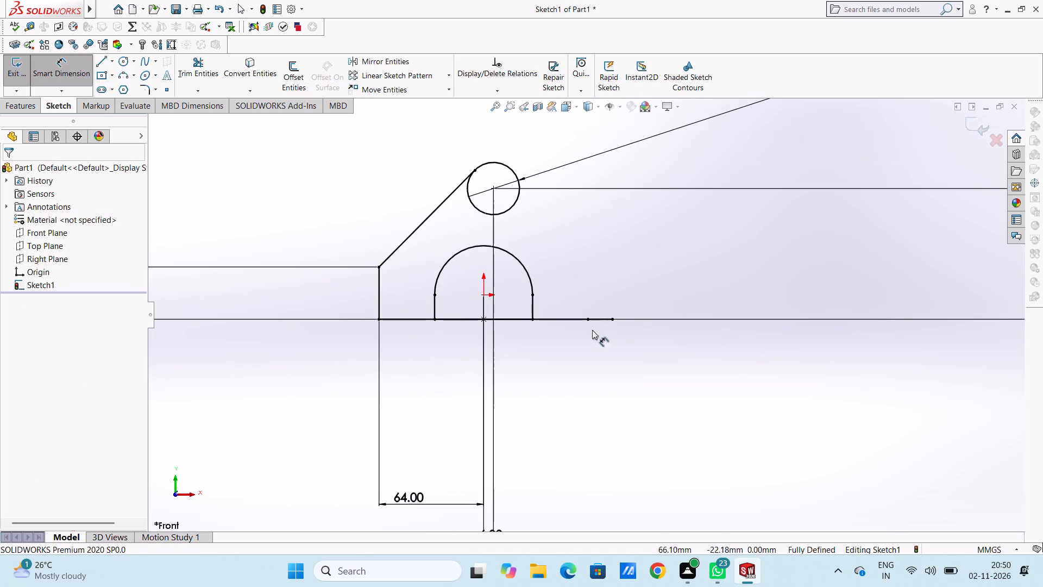
click(595, 321)
scroll(621, 424, up, 2)
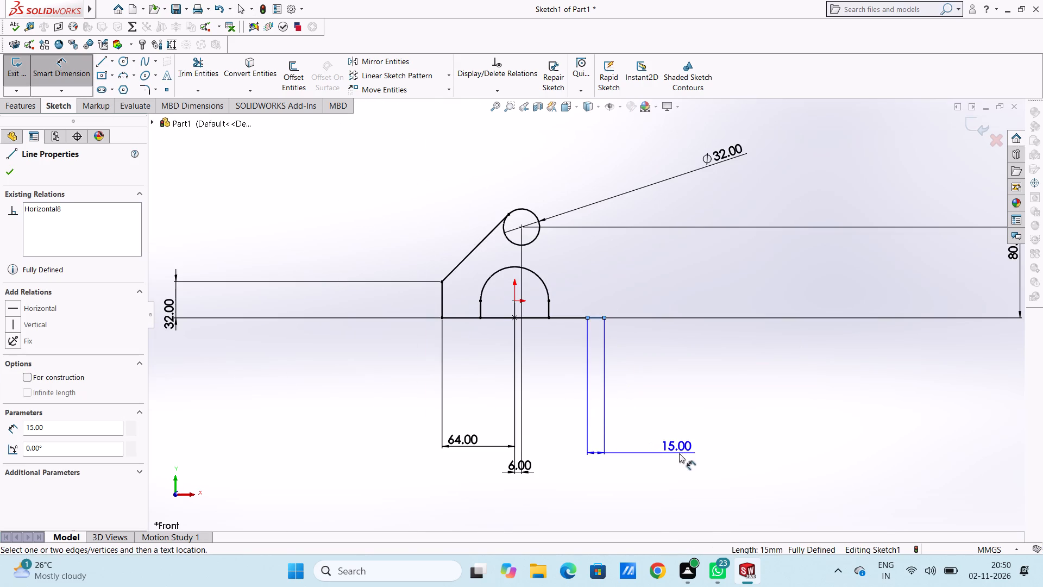
click(739, 459)
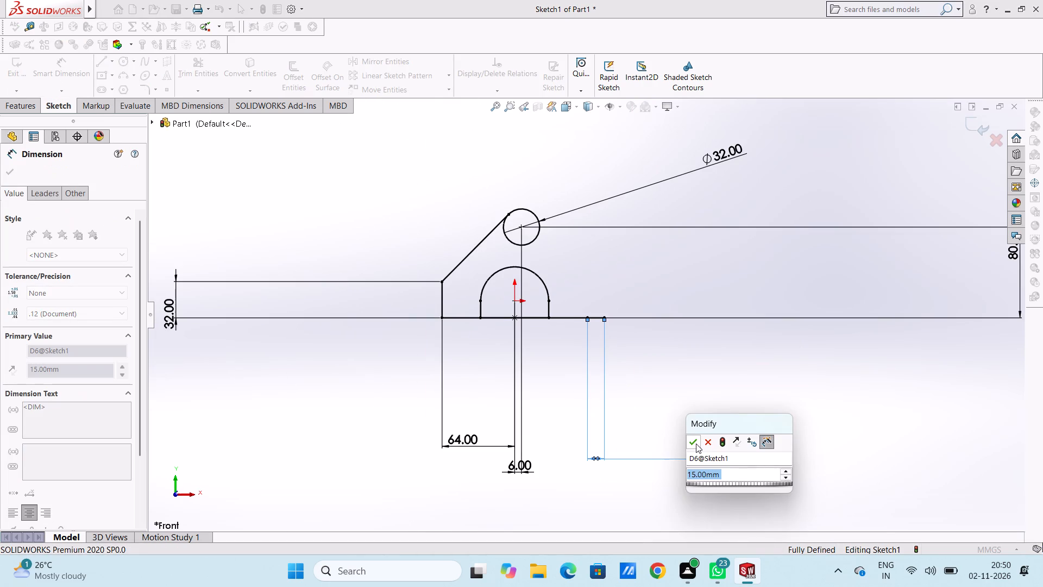
click(696, 443)
click(631, 414)
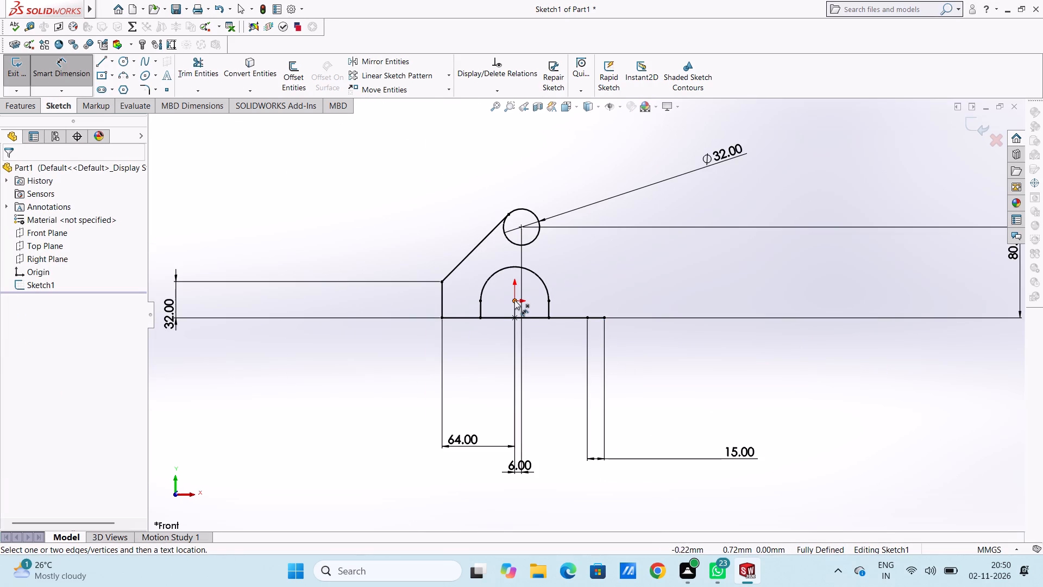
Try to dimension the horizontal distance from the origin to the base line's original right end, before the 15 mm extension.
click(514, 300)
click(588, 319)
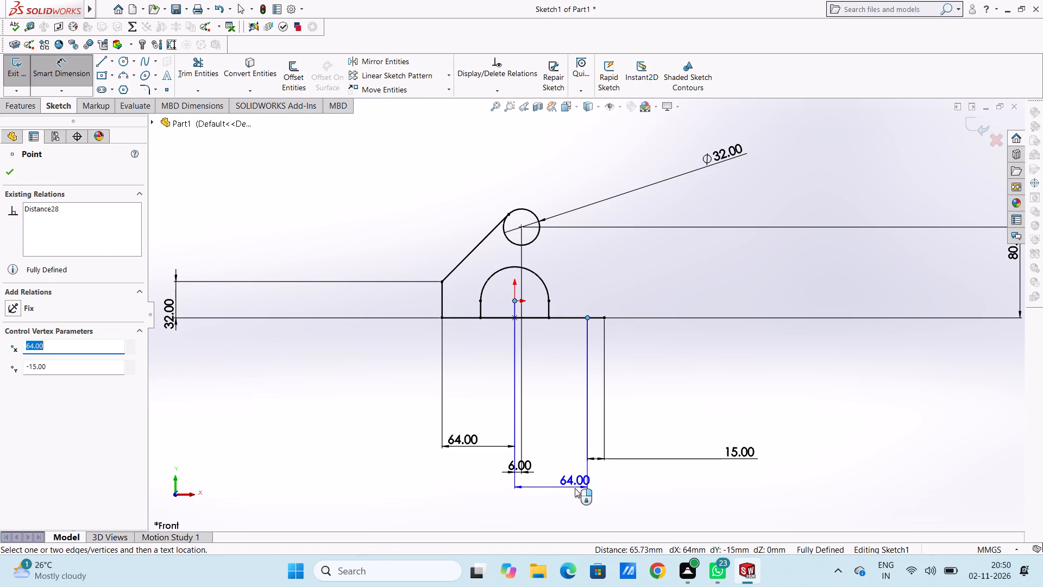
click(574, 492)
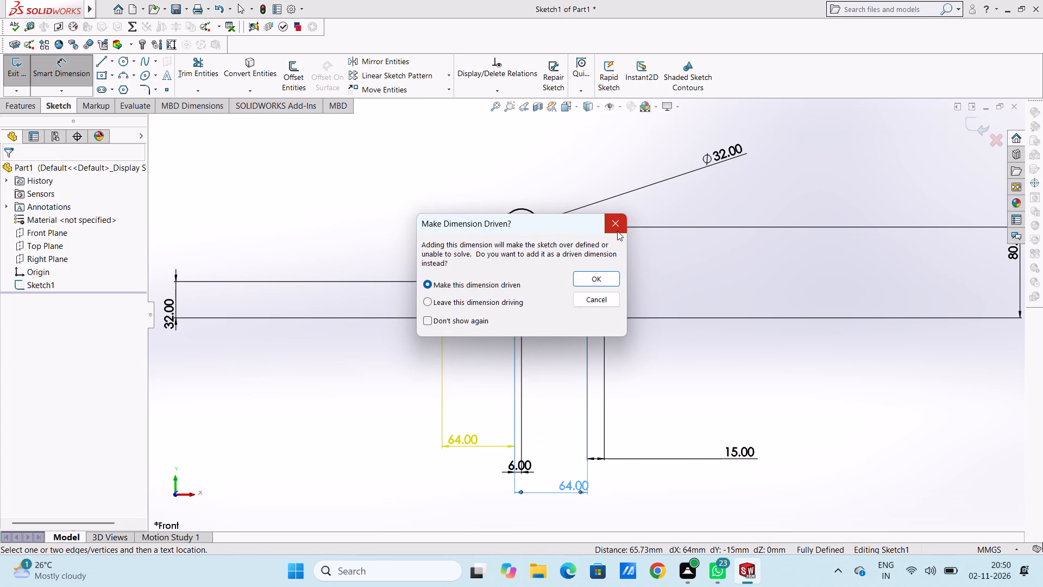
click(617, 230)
Sketch a circle of radius 9 mm directly above the base extension's outer end, level with the side line's top.
scroll(604, 284, down, 2)
scroll(602, 286, up, 3)
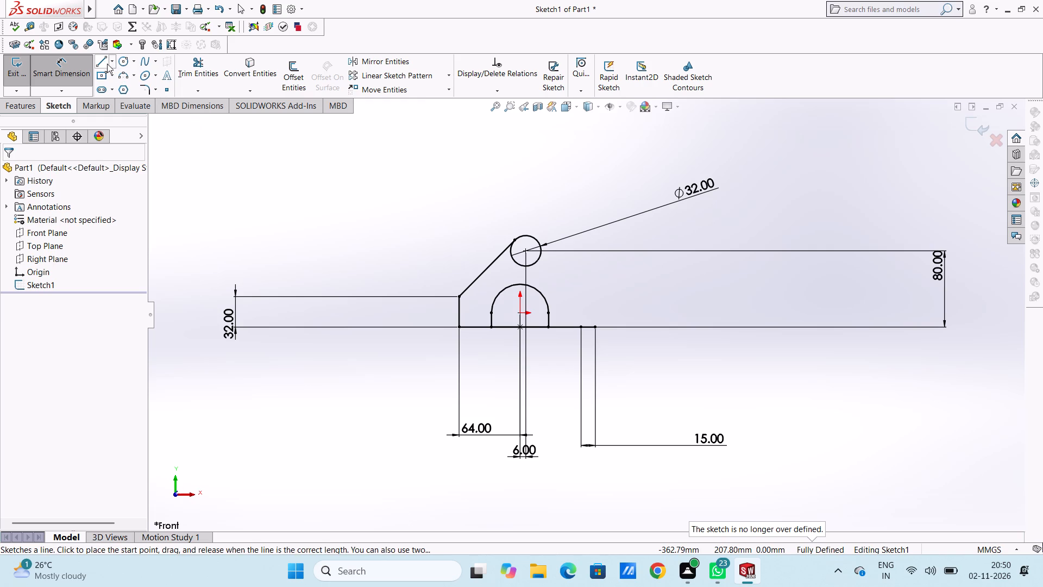
click(124, 61)
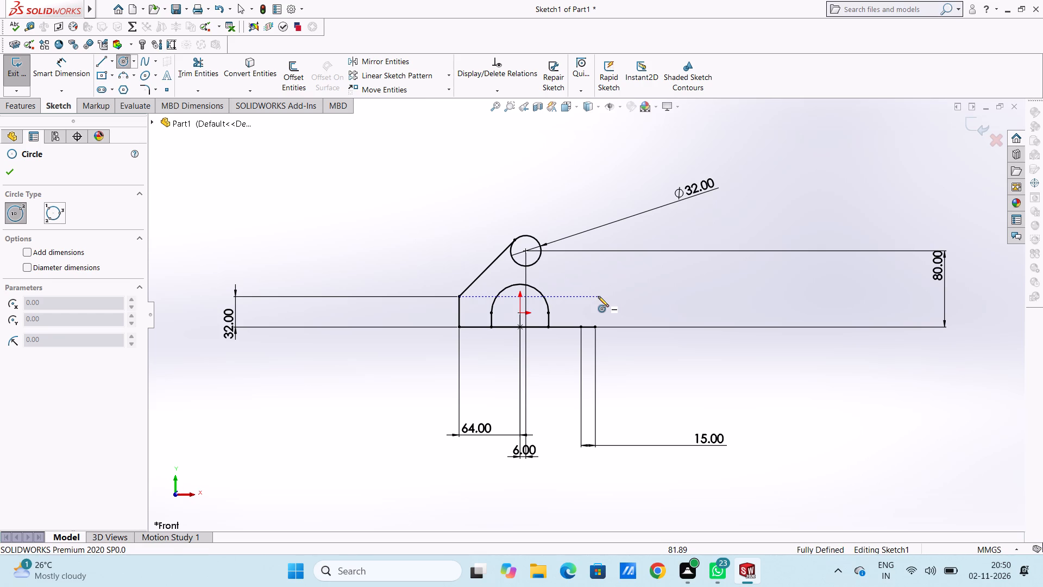
click(598, 296)
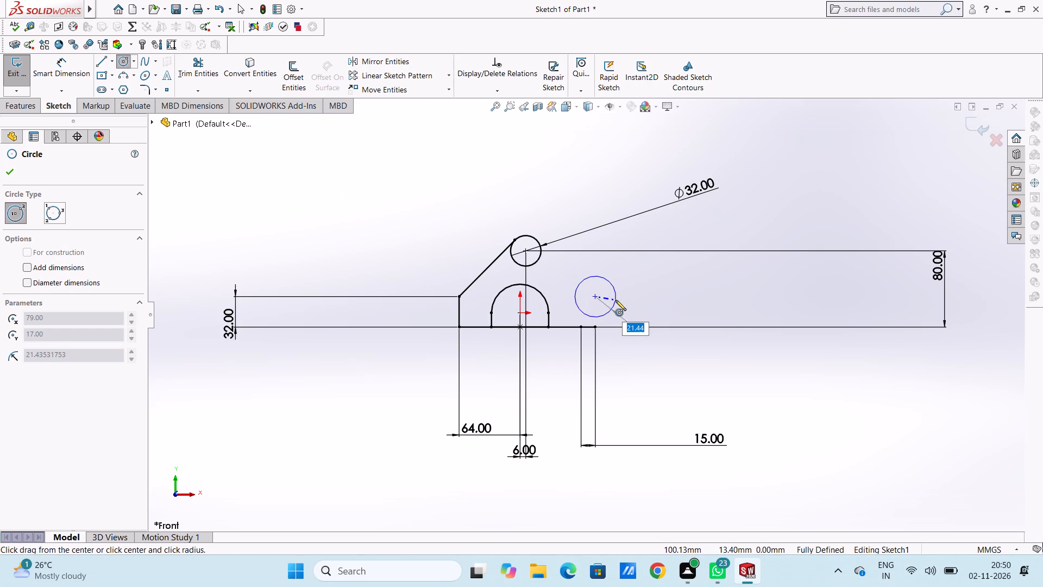
key(9)
key(Return)
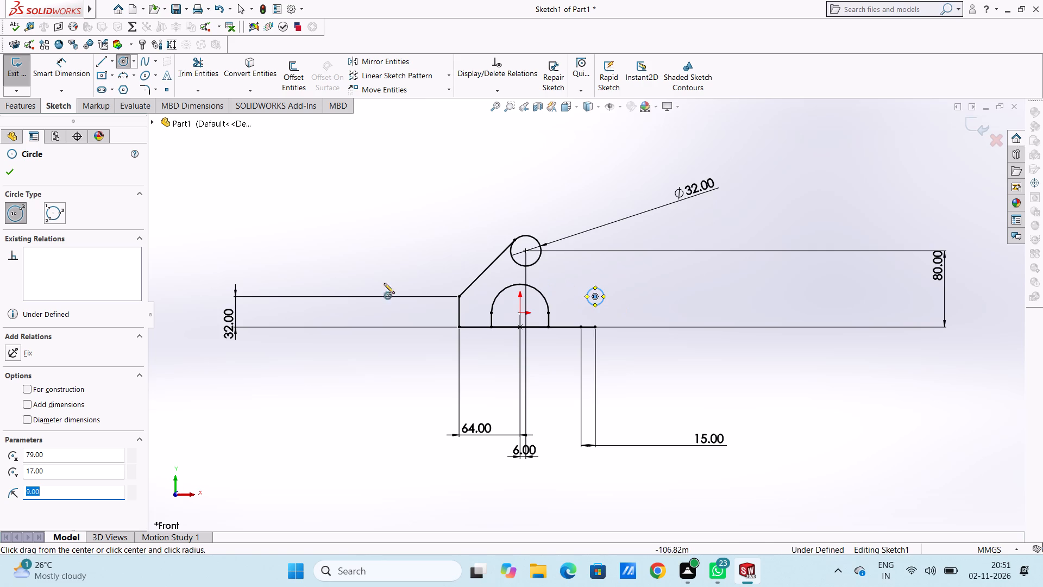
Sketch a concentric inner circle of about 5 mm radius at the centre of the 9 mm radius circle.
scroll(601, 302, down, 4)
click(586, 294)
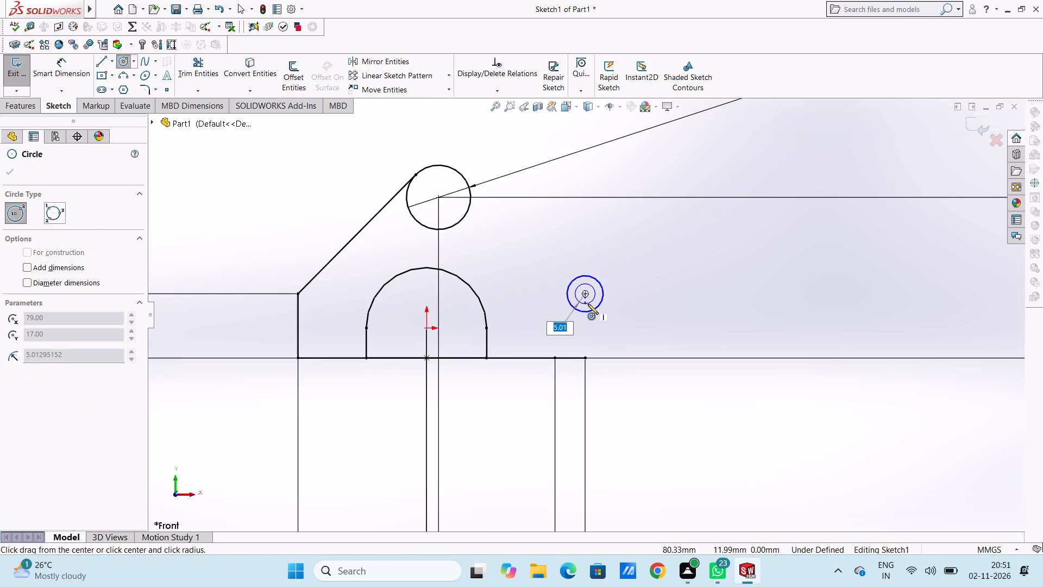
click(588, 304)
click(14, 173)
click(180, 193)
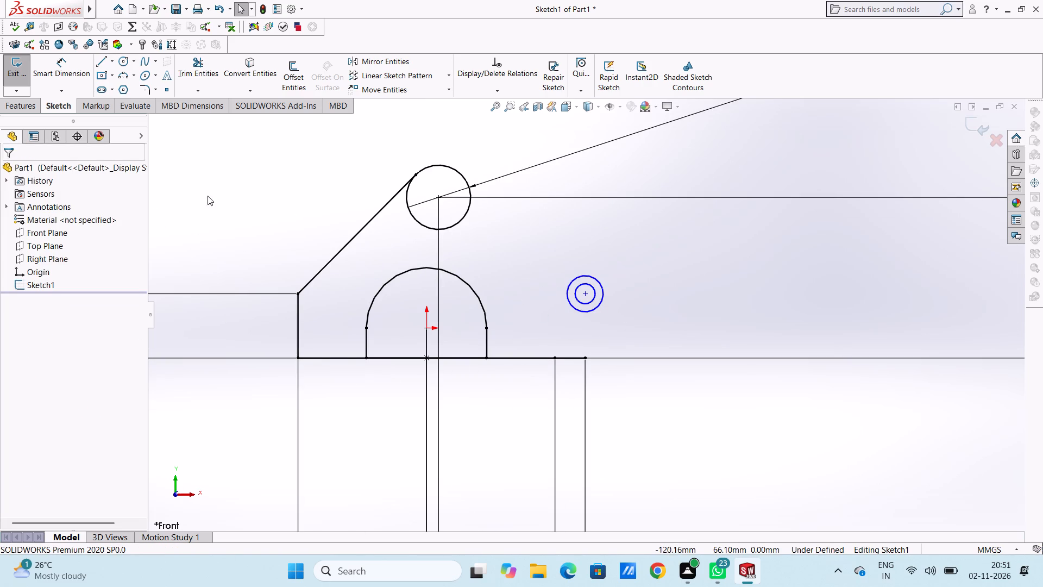
Dimension the outer small circle's diameter as 18 mm, with the text below and to the right of the circle.
scroll(256, 201, up, 4)
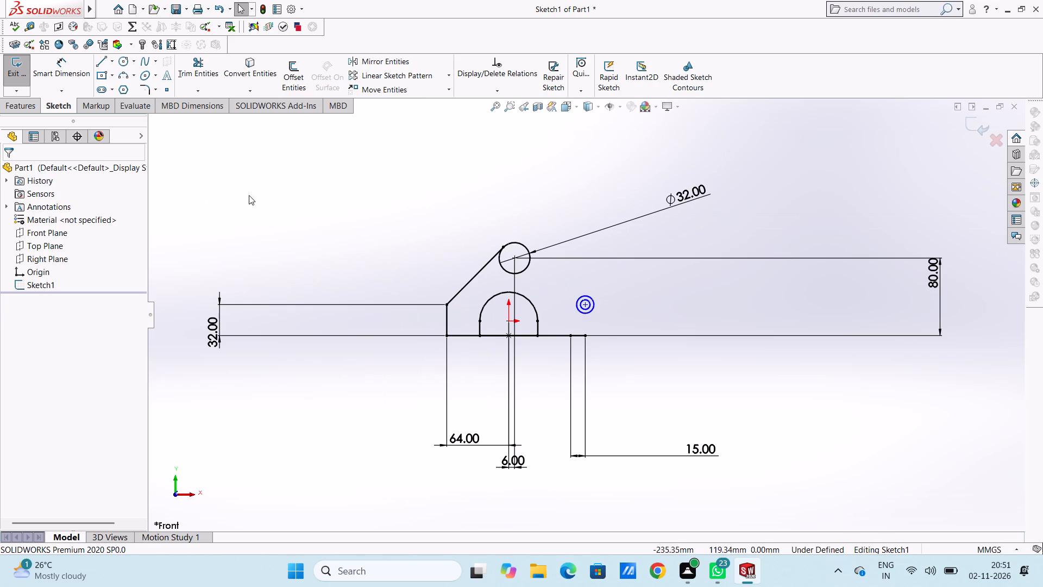
click(65, 69)
scroll(586, 339, down, 4)
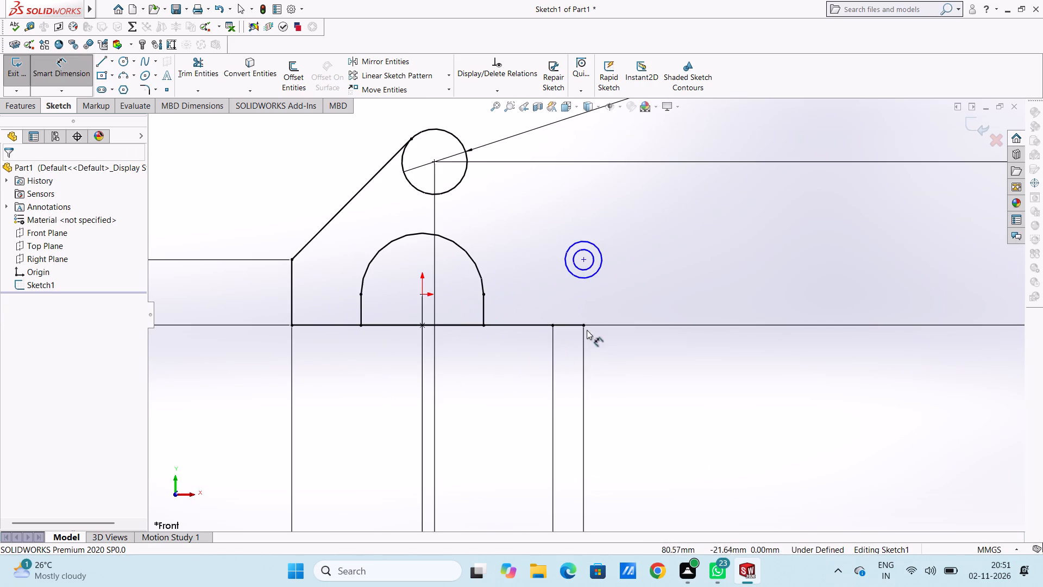
click(596, 273)
click(835, 452)
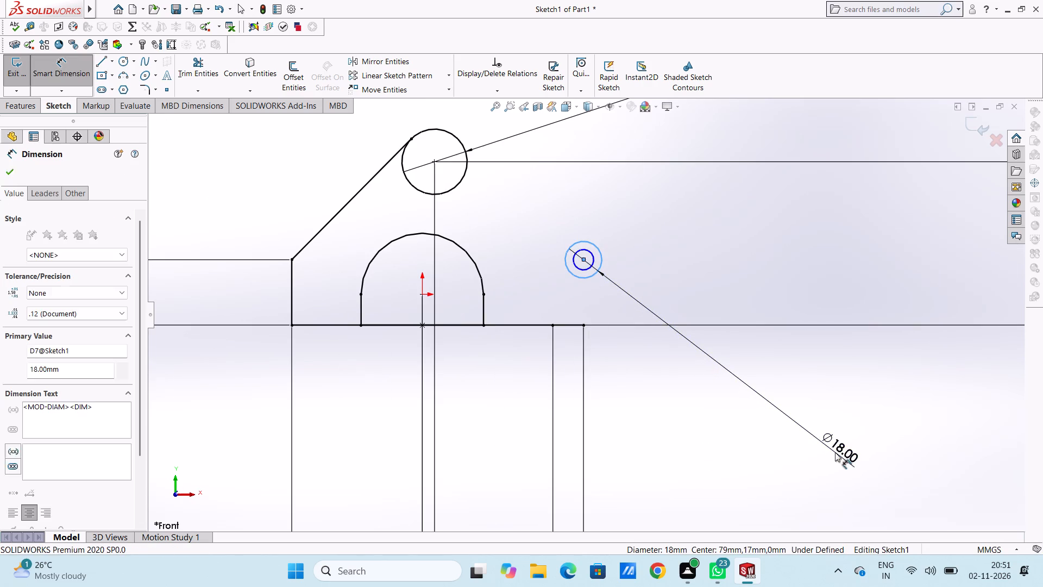
click(791, 434)
click(746, 434)
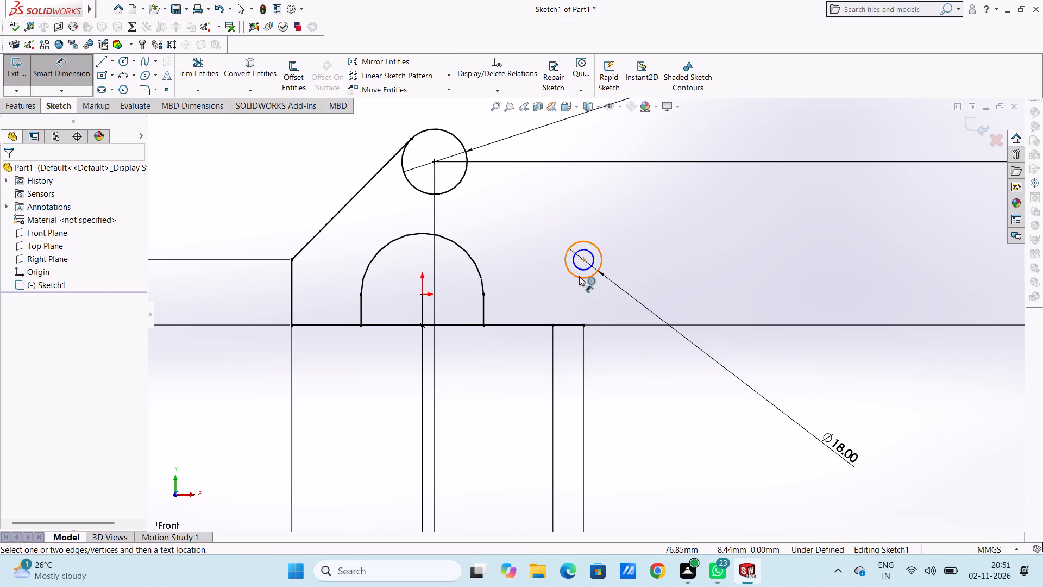
Dimension the inner concentric circle's diameter and set it to 10 mm, placing the text beside the 18 mm diameter.
click(583, 269)
click(760, 437)
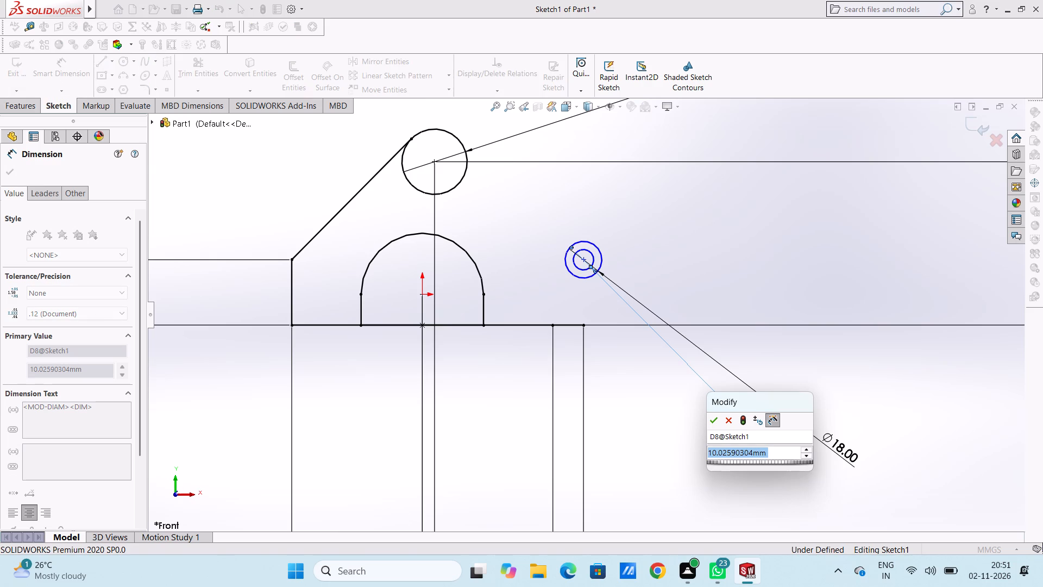
text(10)
key(Return)
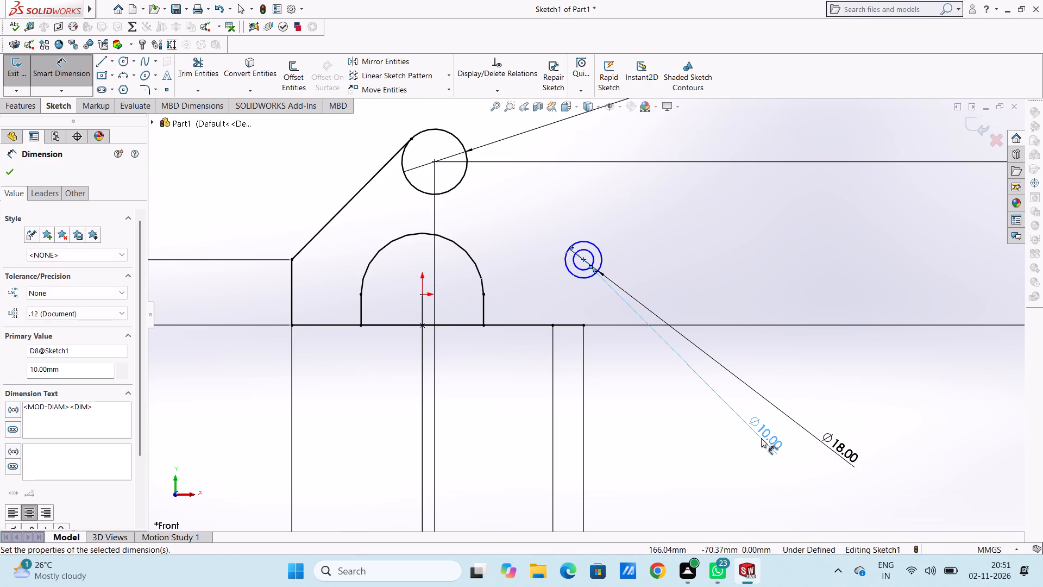
click(683, 238)
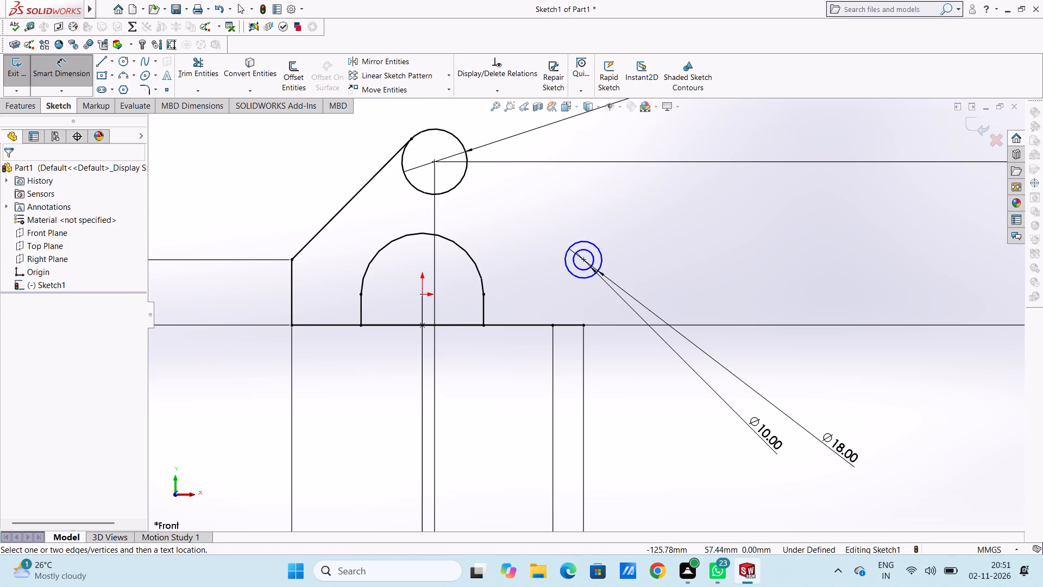
Add a vertical relation between the outer end of the base extension and the centre of the small concentric circles.
click(48, 83)
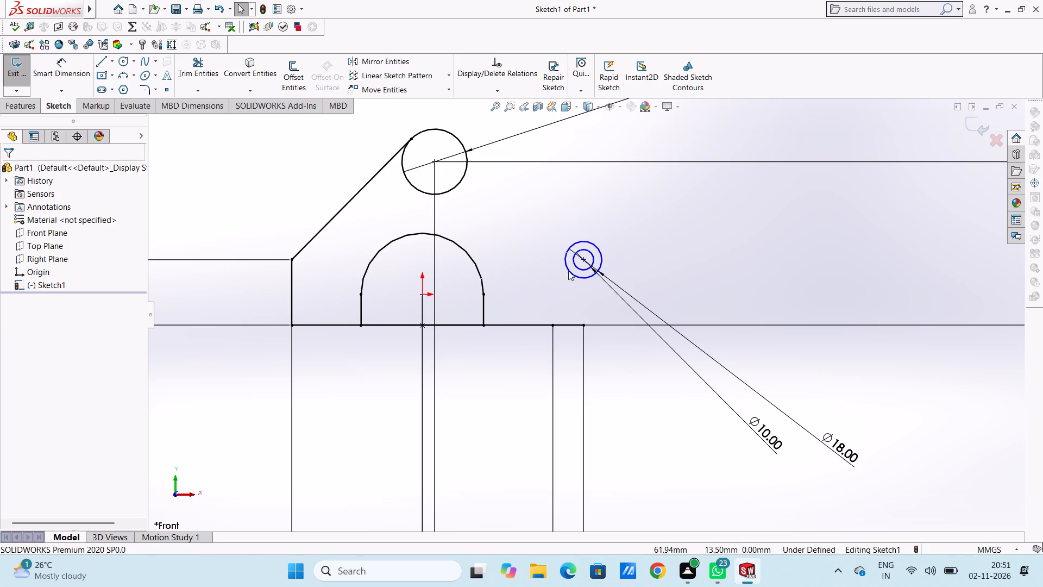
click(584, 326)
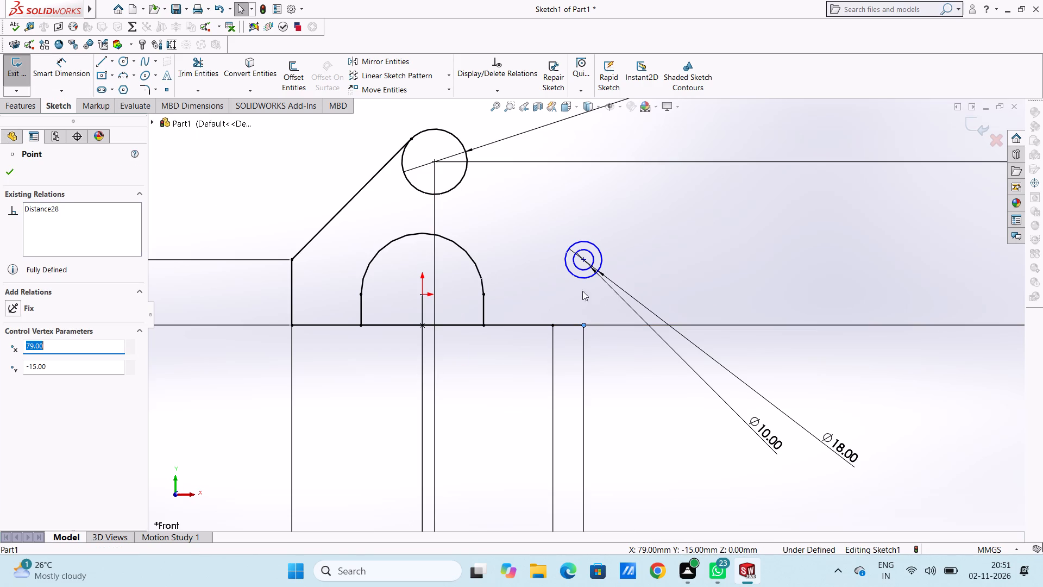
ctrl+click(582, 260)
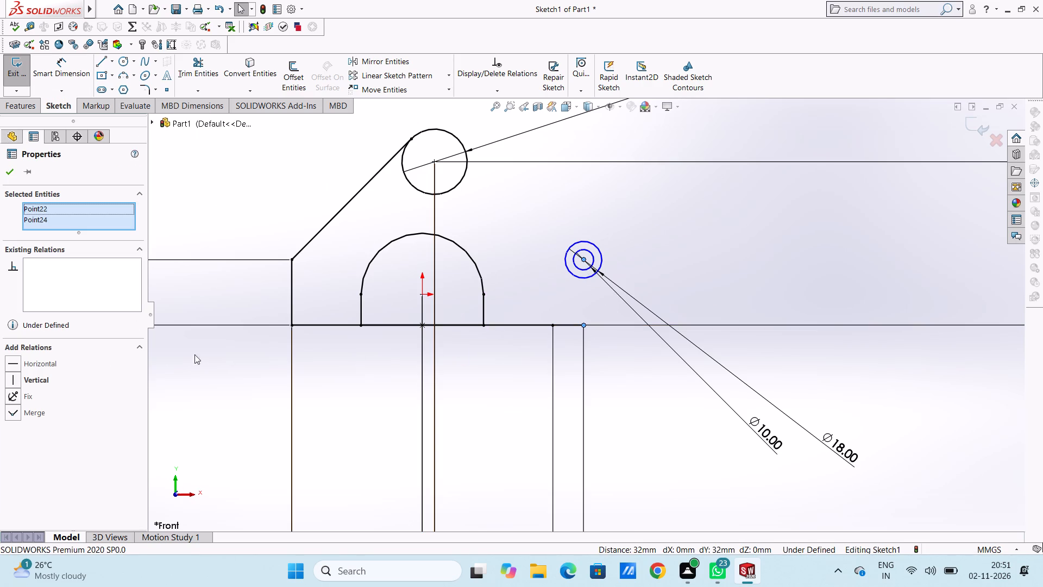
click(12, 377)
click(241, 373)
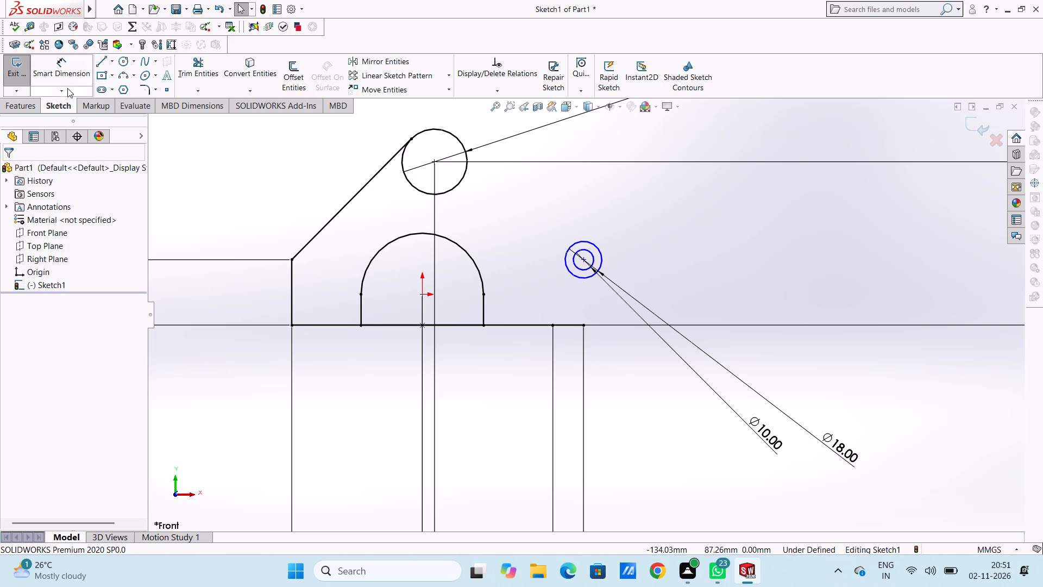
Dimension the small circles' centre height above the base extension's outer end as 15 mm, placed far to the right.
click(61, 67)
click(584, 322)
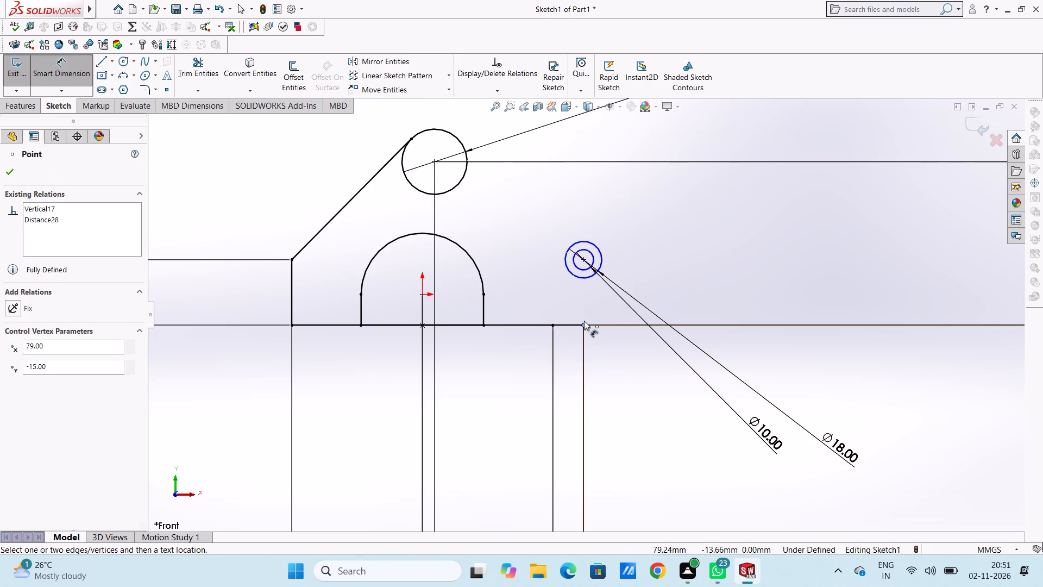
click(583, 261)
scroll(775, 270, up, 3)
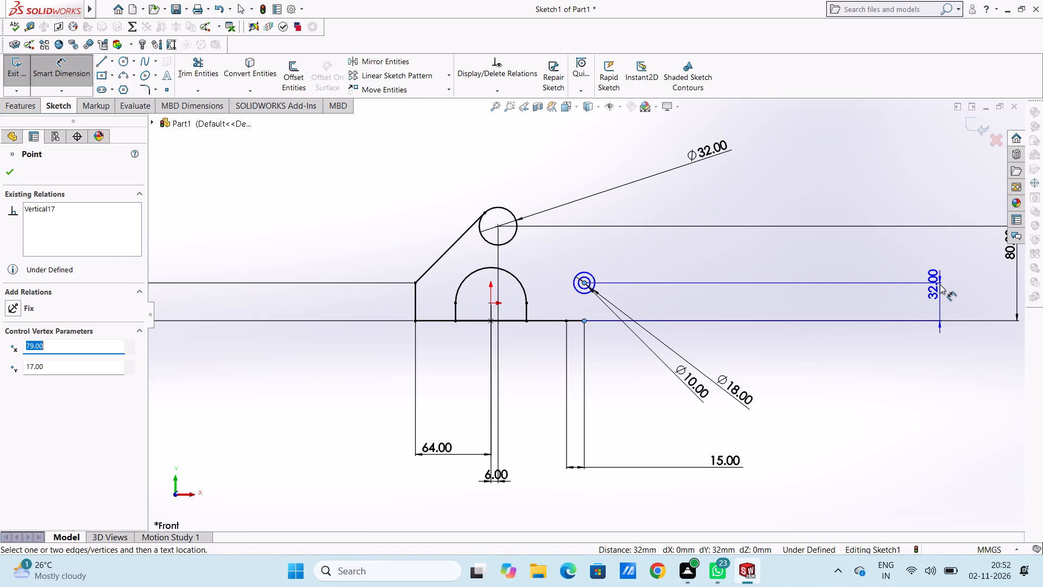
click(940, 284)
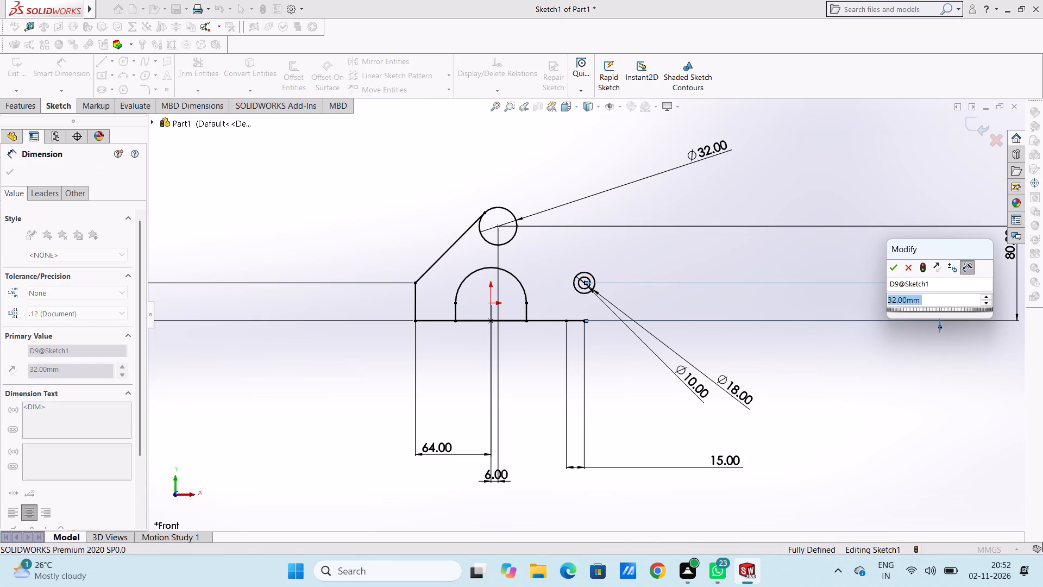
text(15)
key(Return)
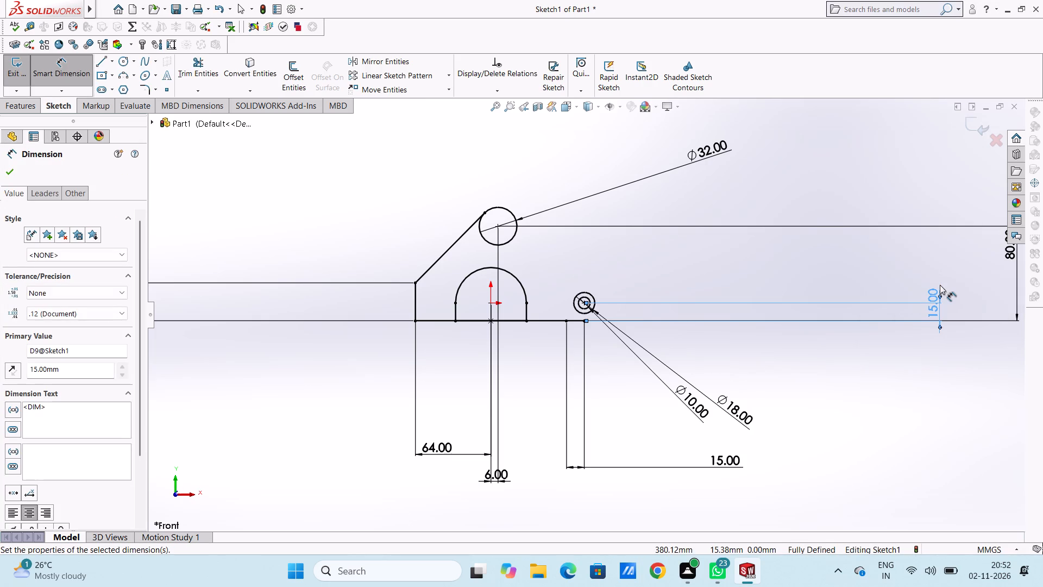
click(657, 269)
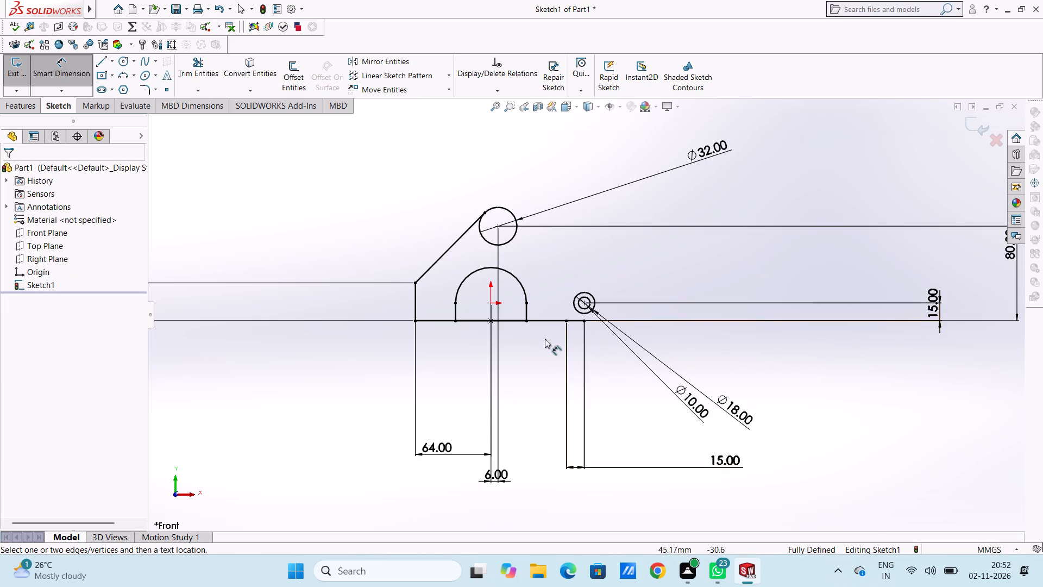
Sketch a 6 mm vertical line from the outer end of the base extension up to the bottom of the 18 mm circle.
scroll(581, 301, down, 4)
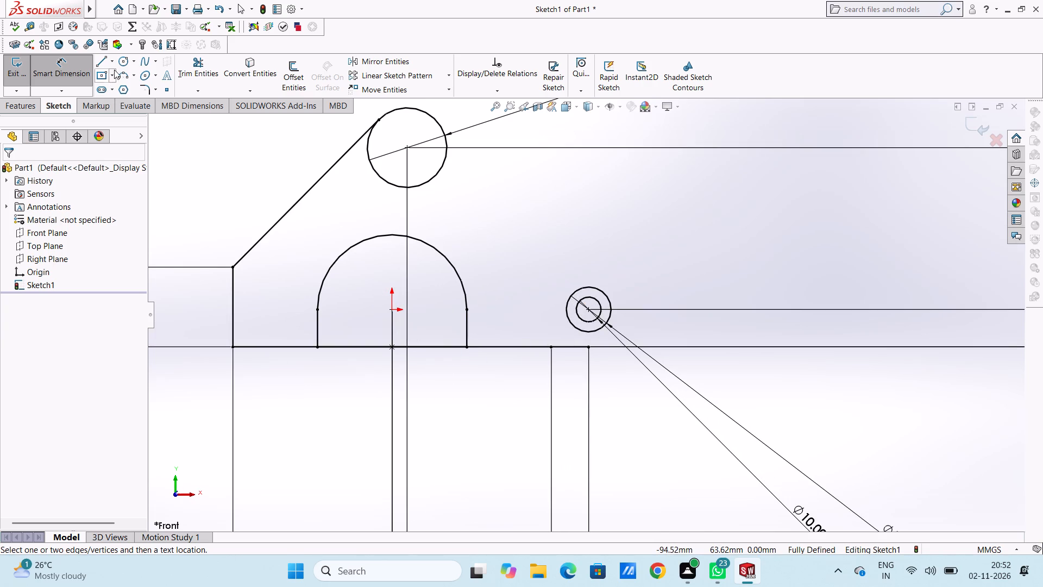
click(98, 62)
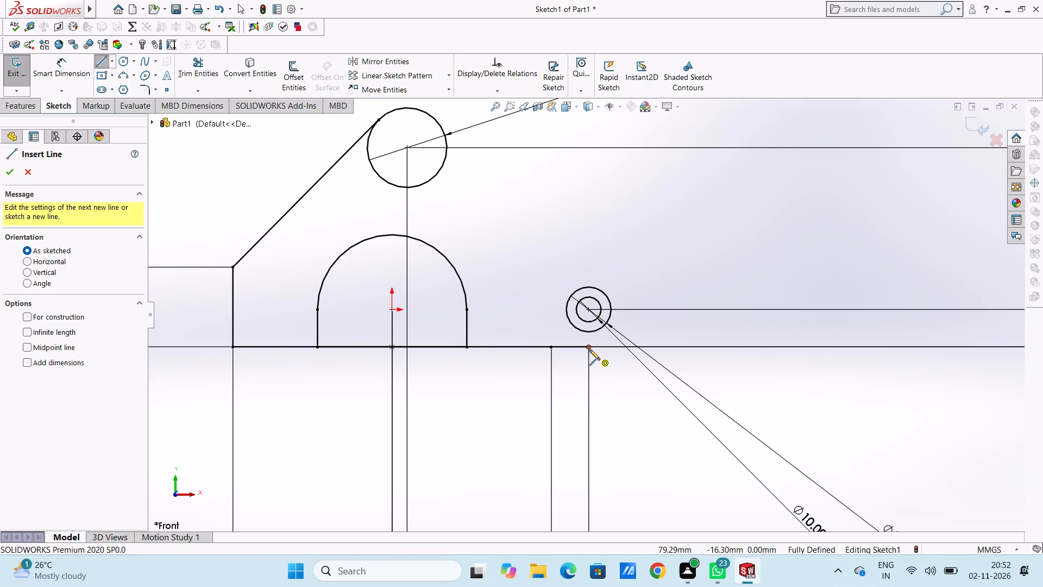
click(589, 349)
click(589, 333)
right_click(690, 238)
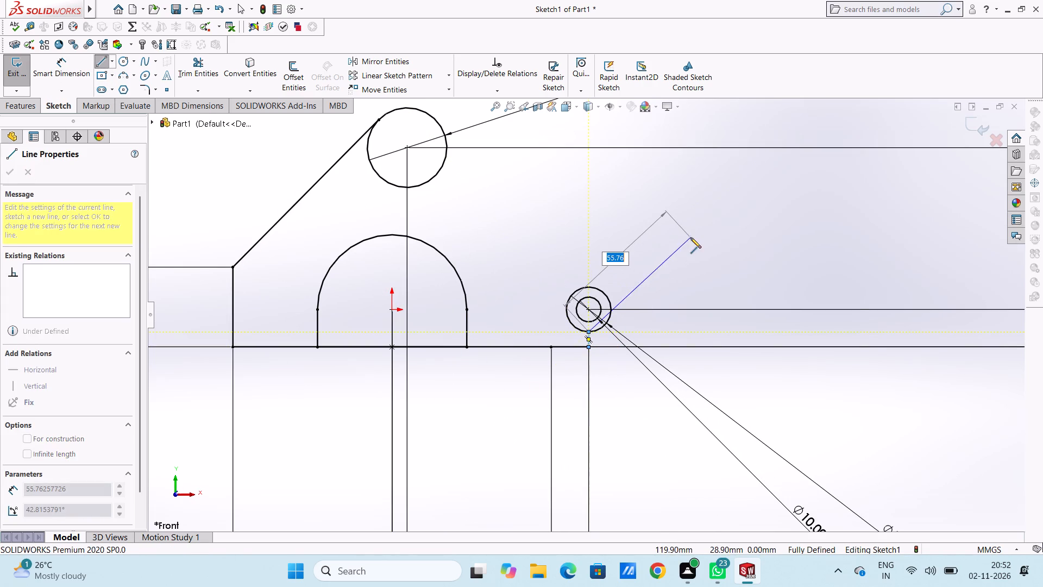
double_click(701, 242)
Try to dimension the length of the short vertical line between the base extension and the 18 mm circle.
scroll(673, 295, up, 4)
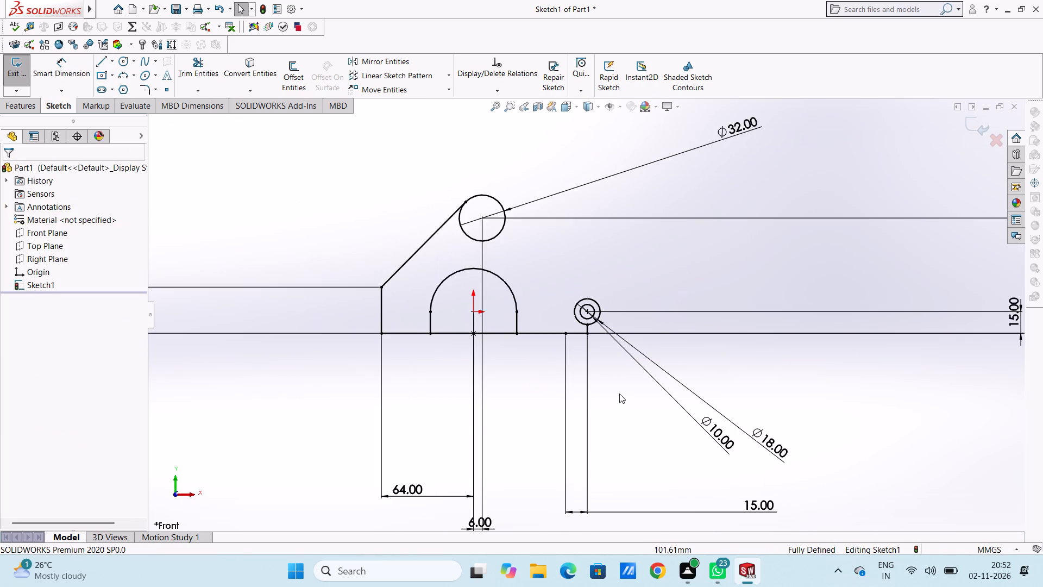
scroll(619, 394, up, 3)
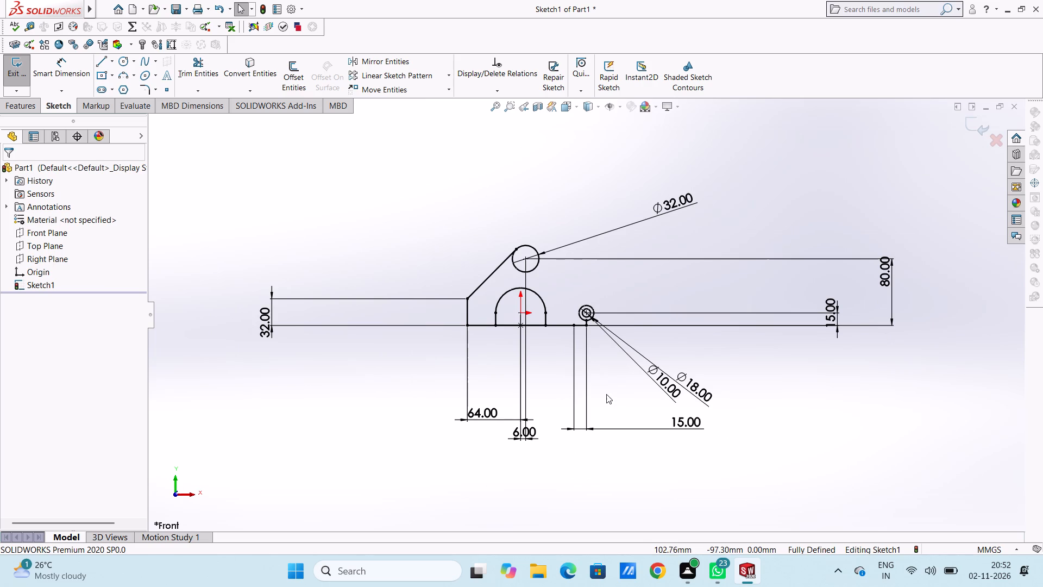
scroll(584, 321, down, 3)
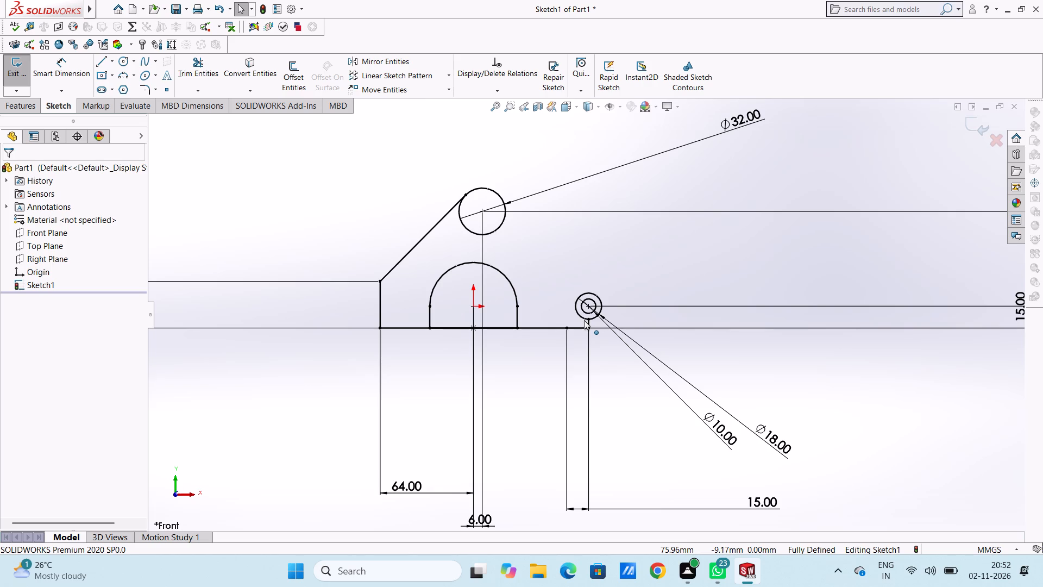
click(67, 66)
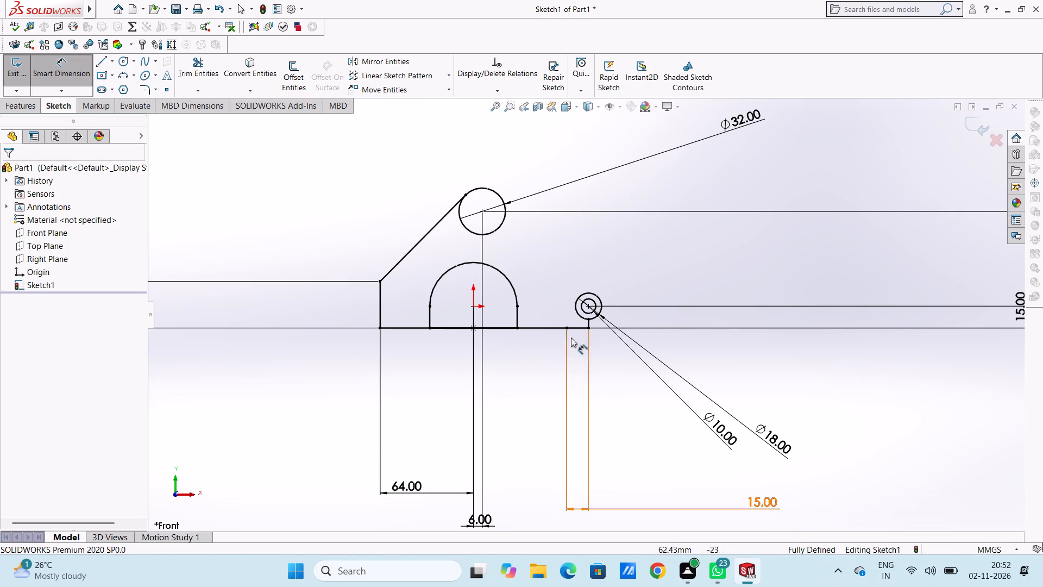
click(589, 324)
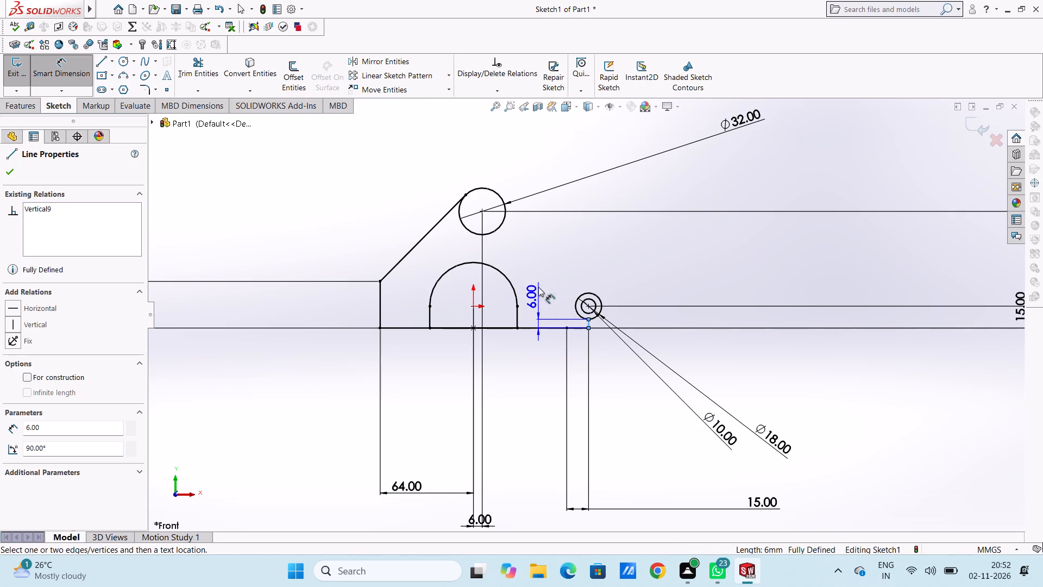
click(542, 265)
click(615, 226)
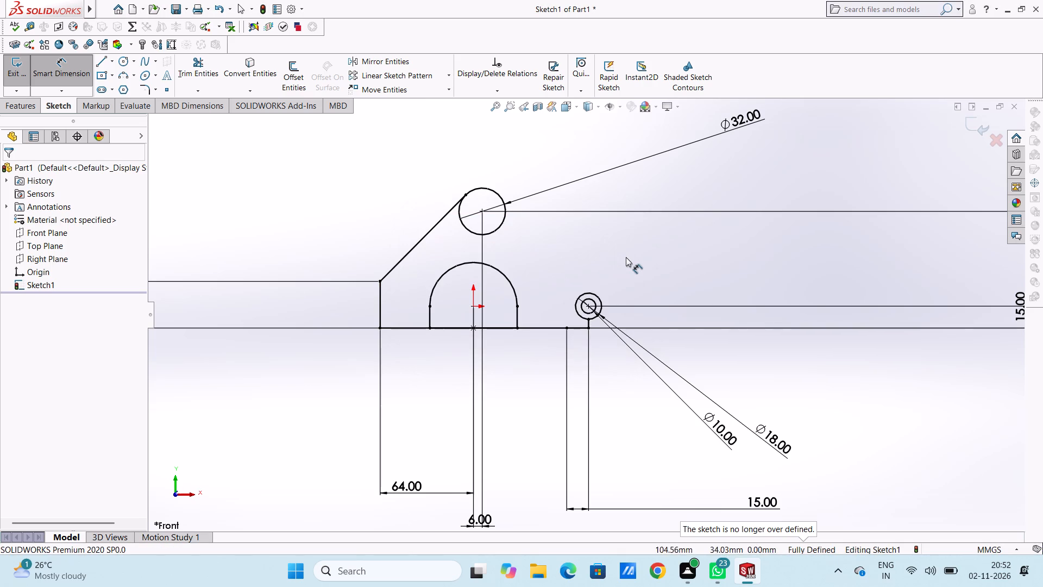
Change the height of the small concentric circles' centre above the base extension to 19 mm.
scroll(628, 260, up, 4)
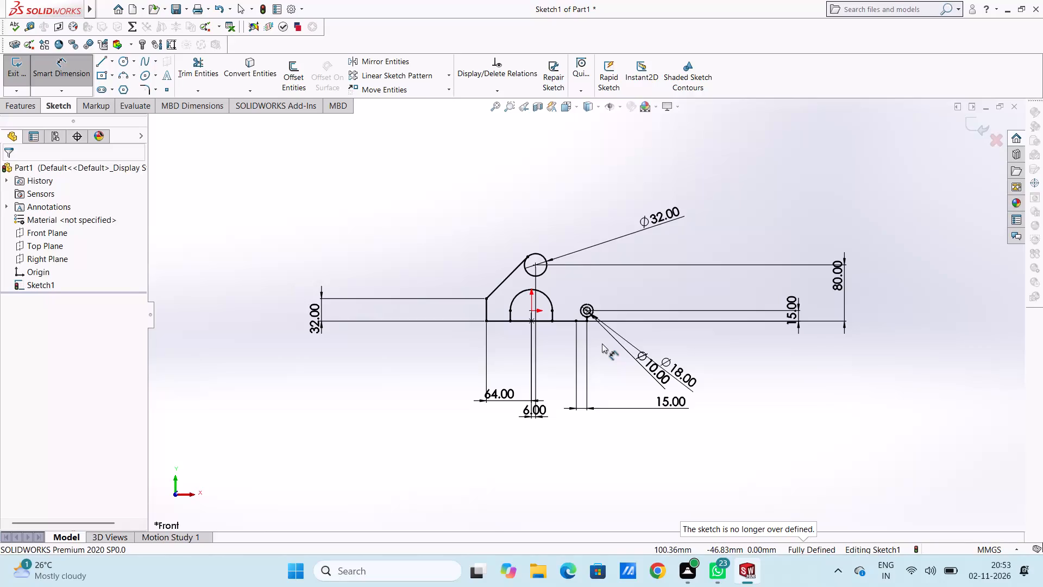
double_click(797, 310)
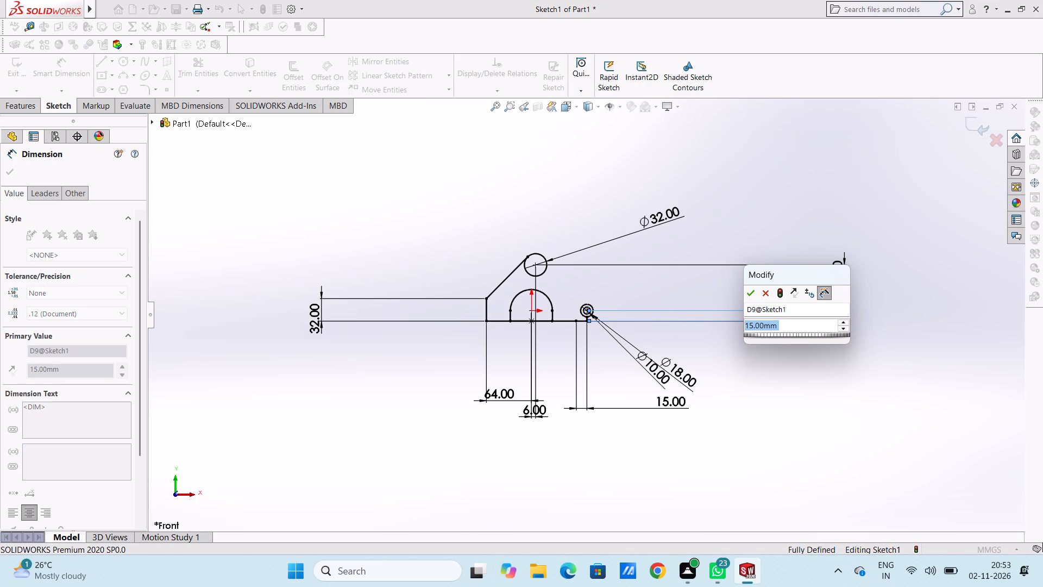
text(19)
key(Return)
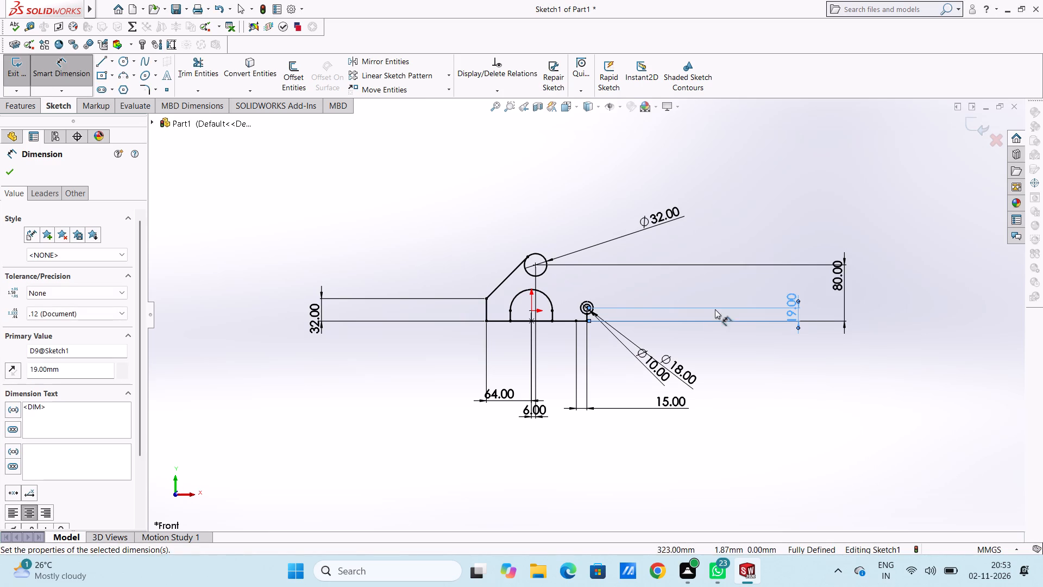
click(621, 277)
Sketch a concave three-point arc of 120 mm radius from the 18 mm circle's upper outer side to the 32 mm circle's side facing it.
scroll(611, 283, down, 4)
scroll(535, 372, up, 1)
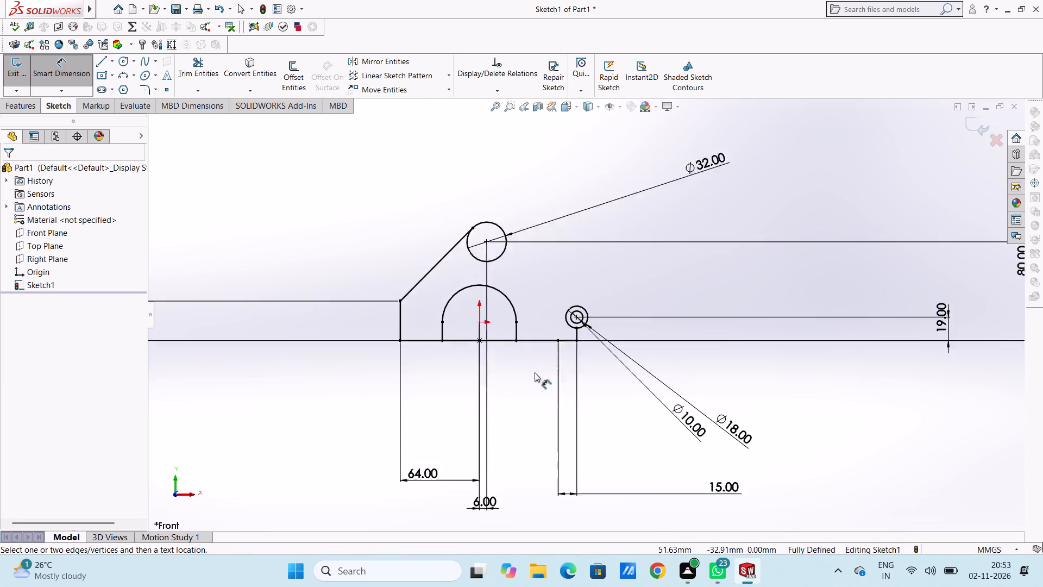
scroll(535, 372, up, 1)
scroll(557, 348, down, 3)
scroll(590, 310, up, 3)
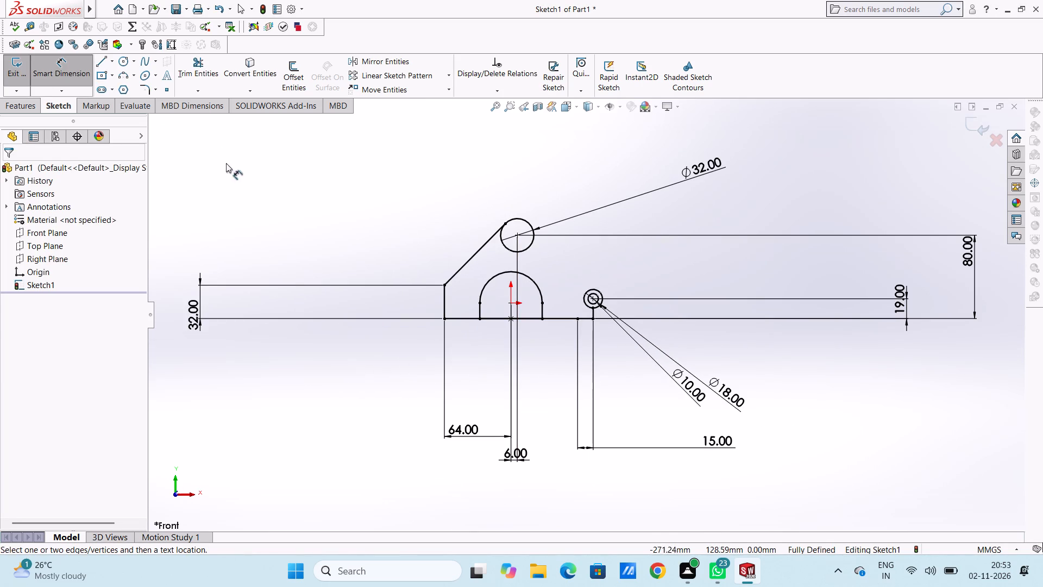
click(123, 74)
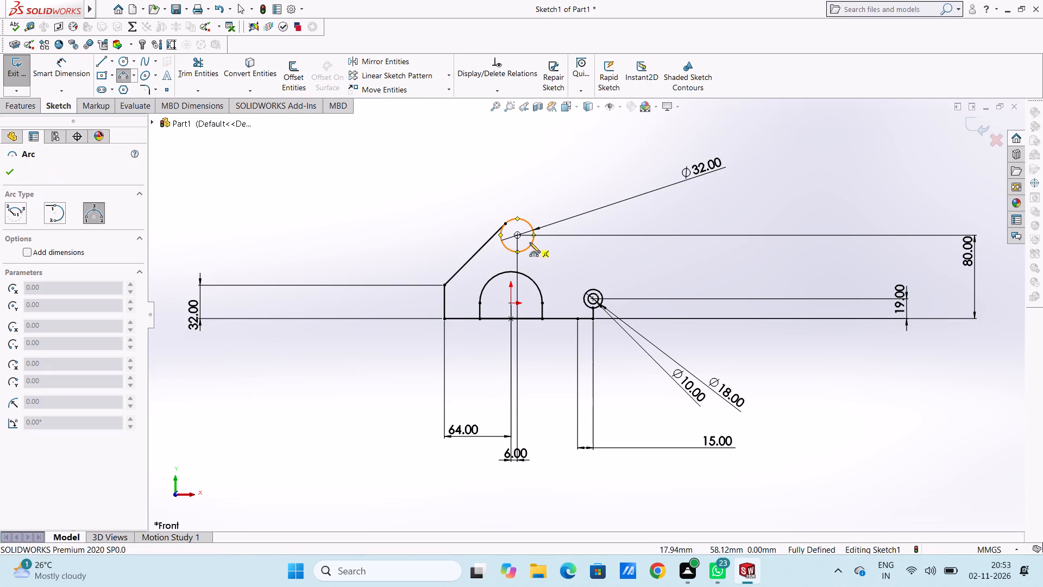
scroll(610, 280, down, 5)
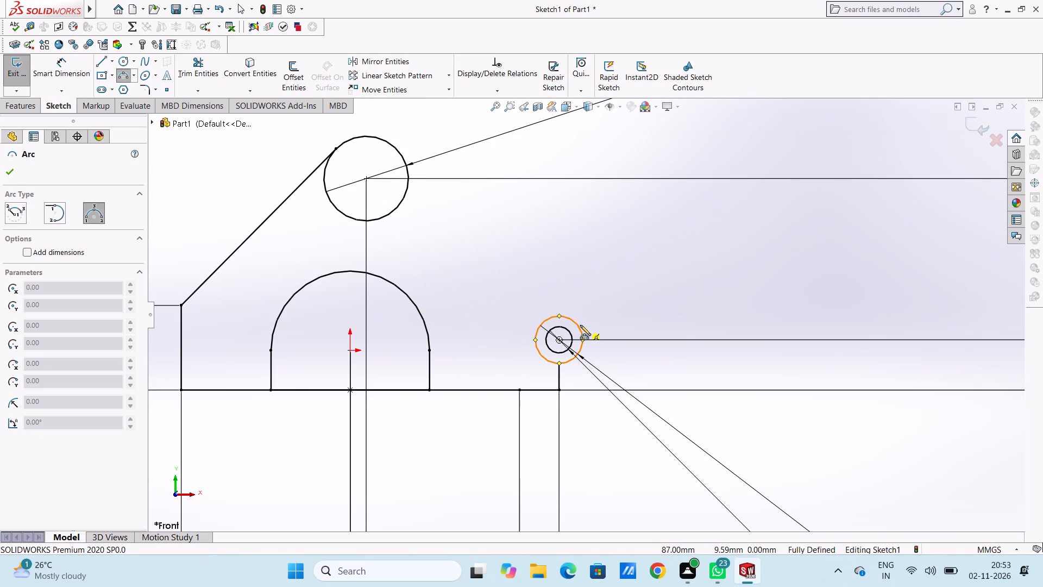
click(579, 324)
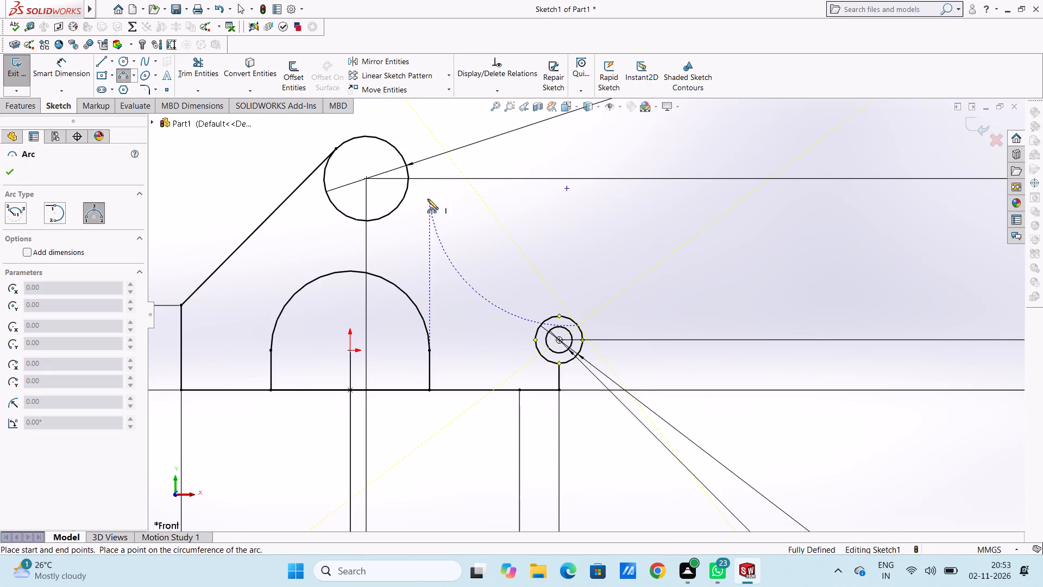
click(408, 170)
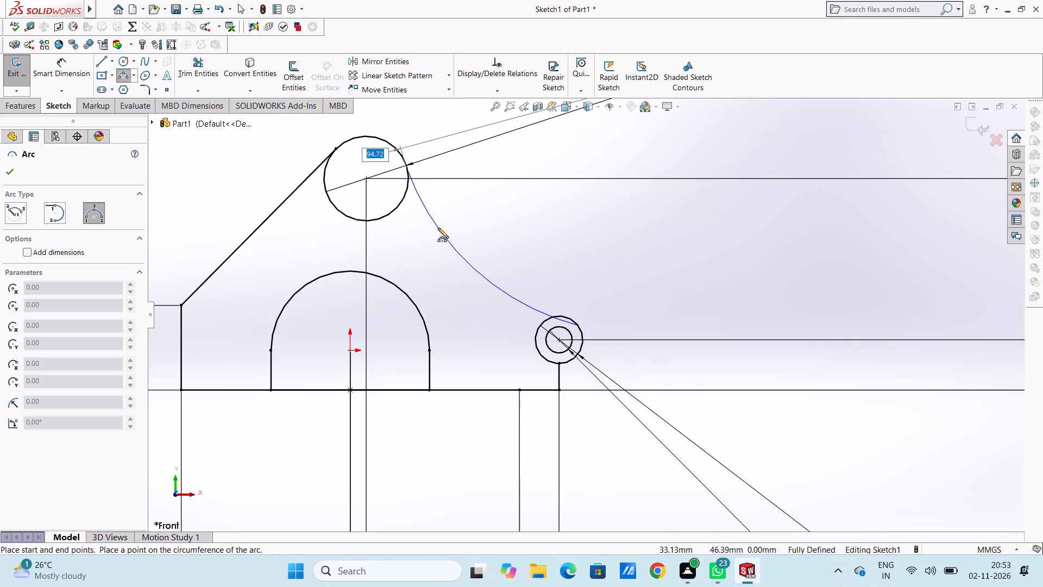
text(120)
key(Return)
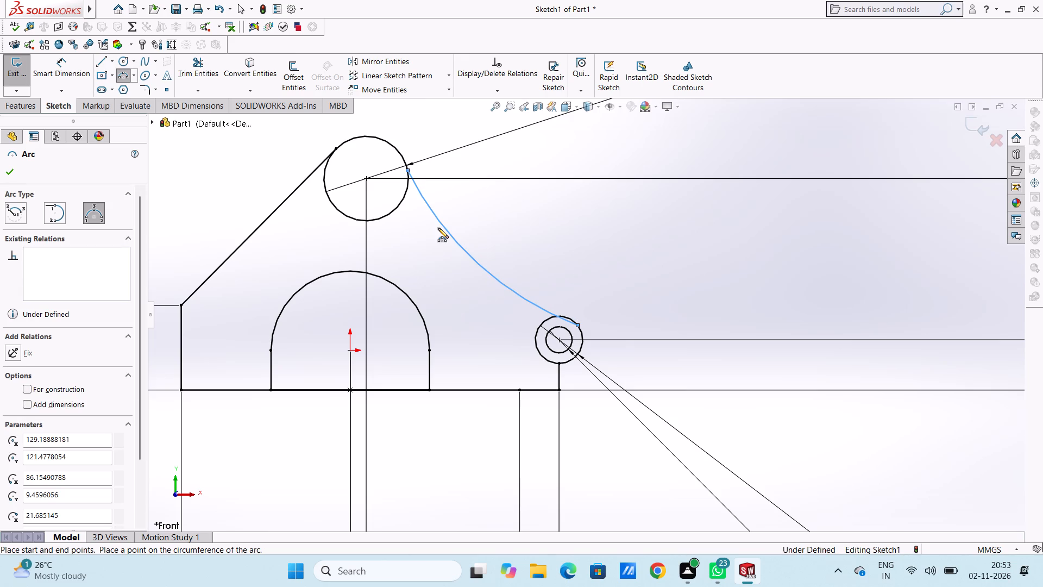
scroll(469, 282, up, 3)
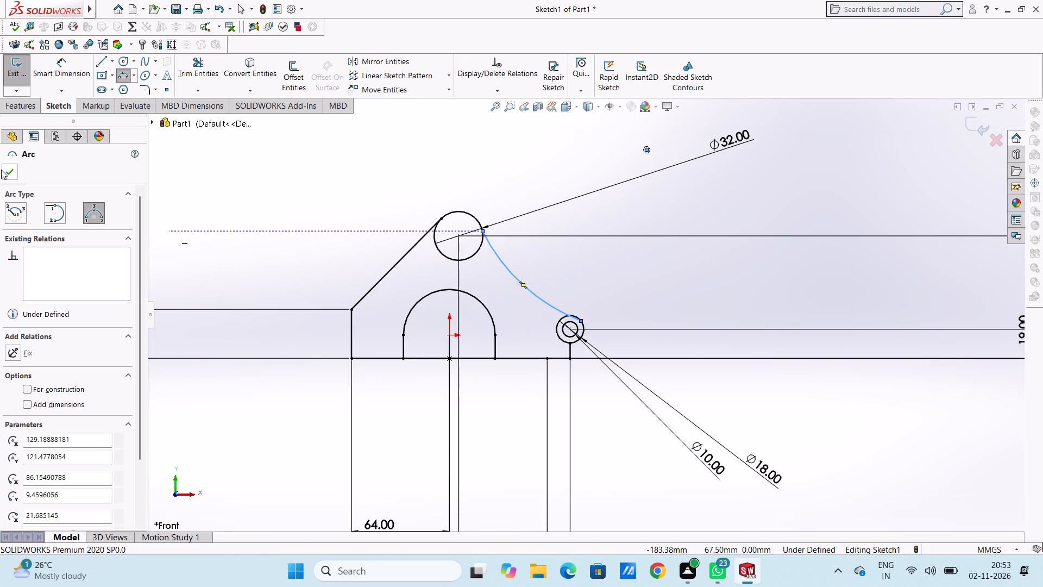
click(9, 167)
click(246, 182)
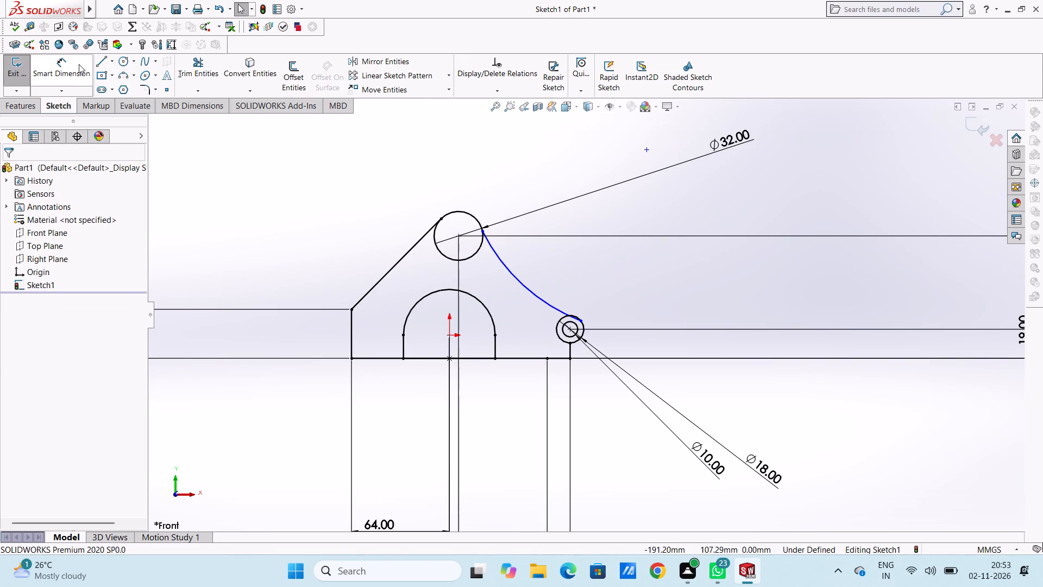
Add a 120 mm radius dimension to the concave arc, placed on its outer side.
click(79, 64)
click(513, 275)
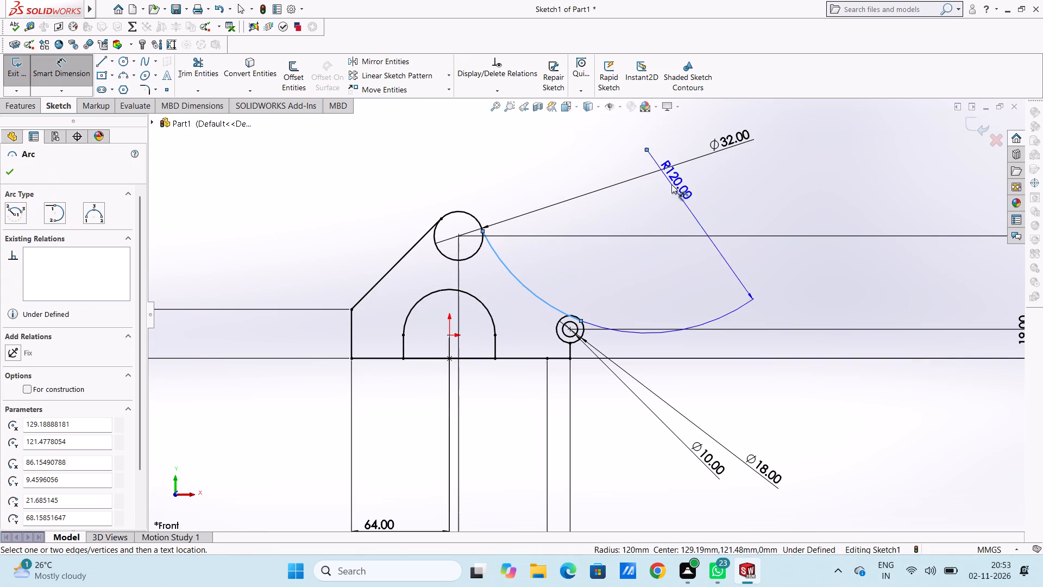
click(567, 238)
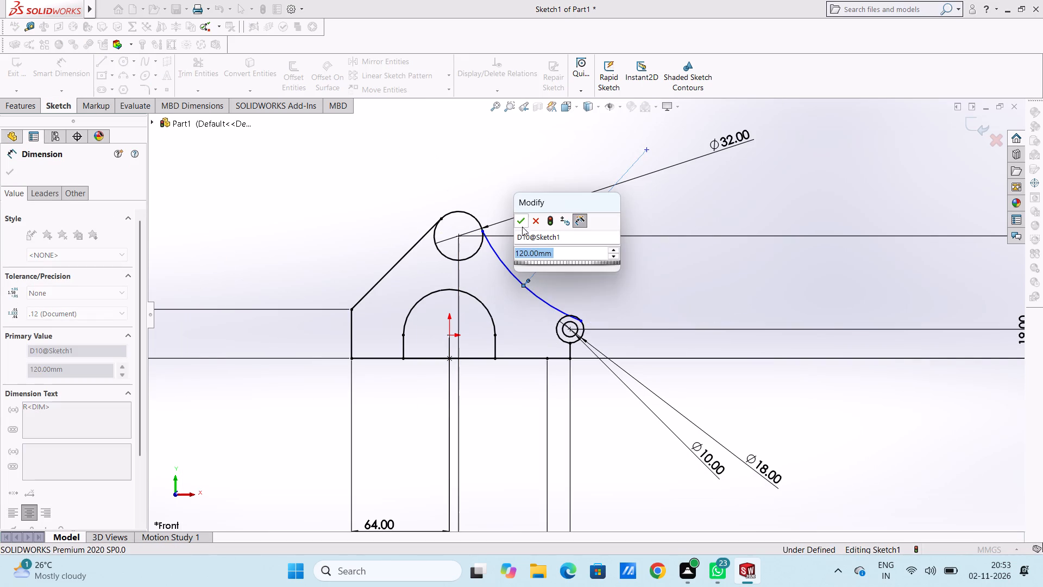
click(521, 224)
click(502, 187)
key(Escape)
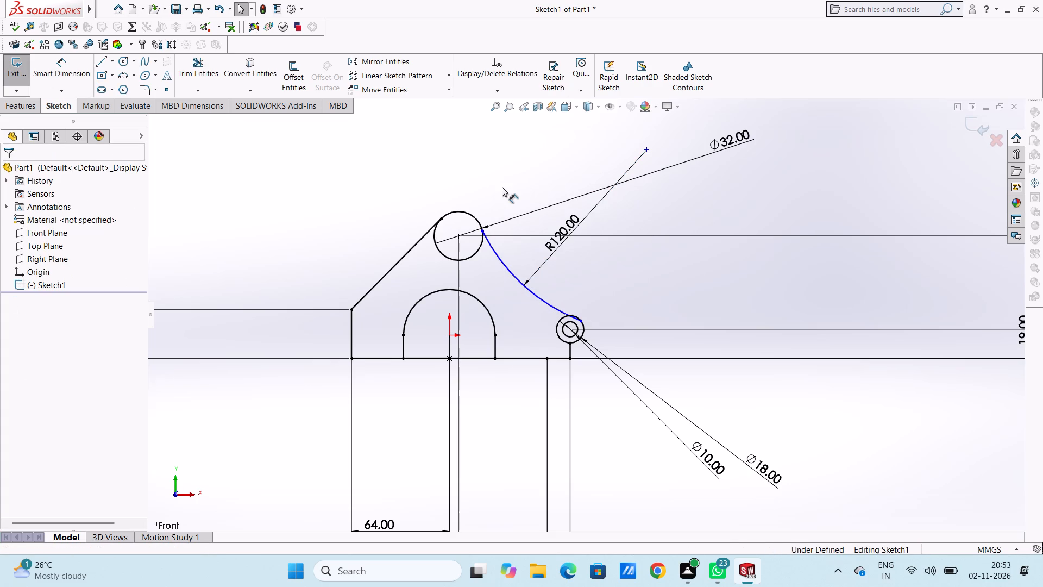
Add a tangent relation between the 18 mm circle and the concave arc.
click(541, 302)
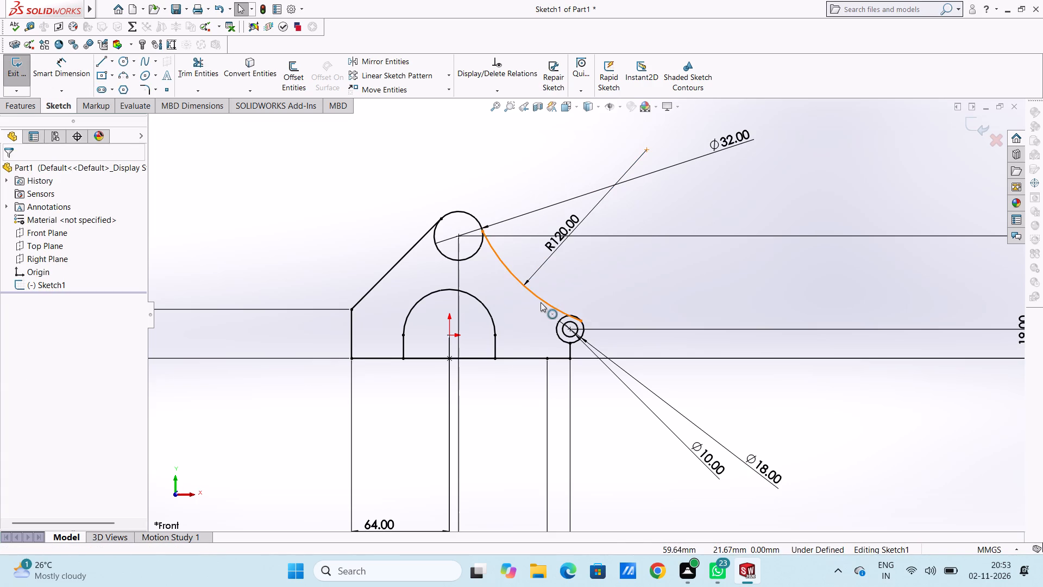
scroll(566, 324, down, 6)
click(552, 304)
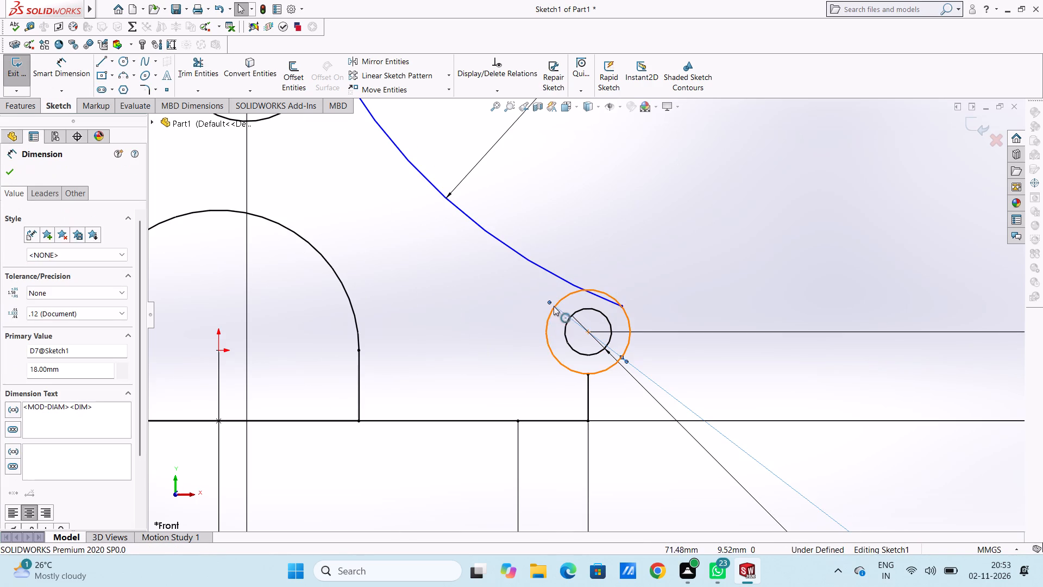
click(499, 317)
click(566, 298)
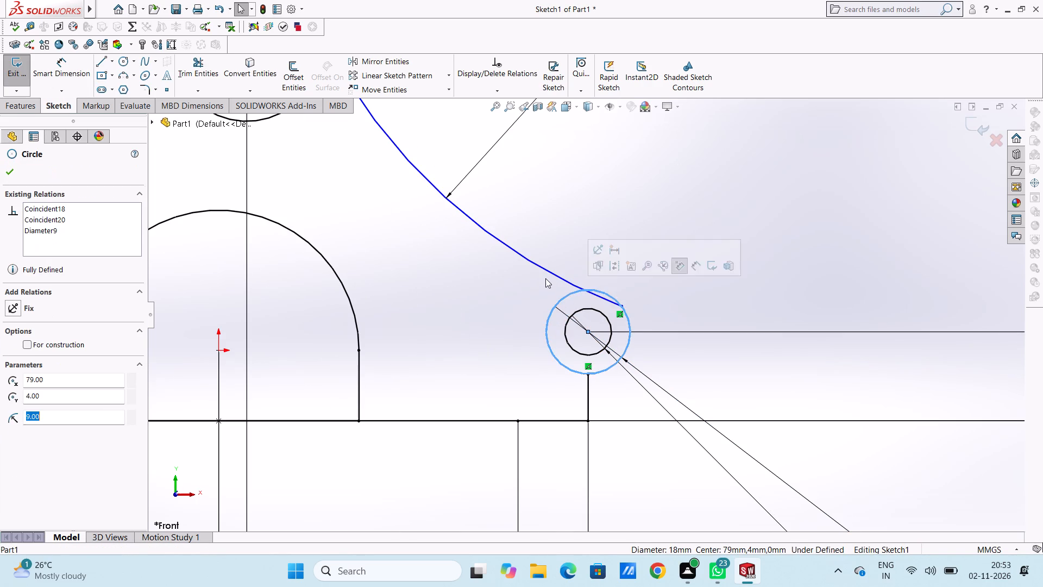
ctrl+click(544, 270)
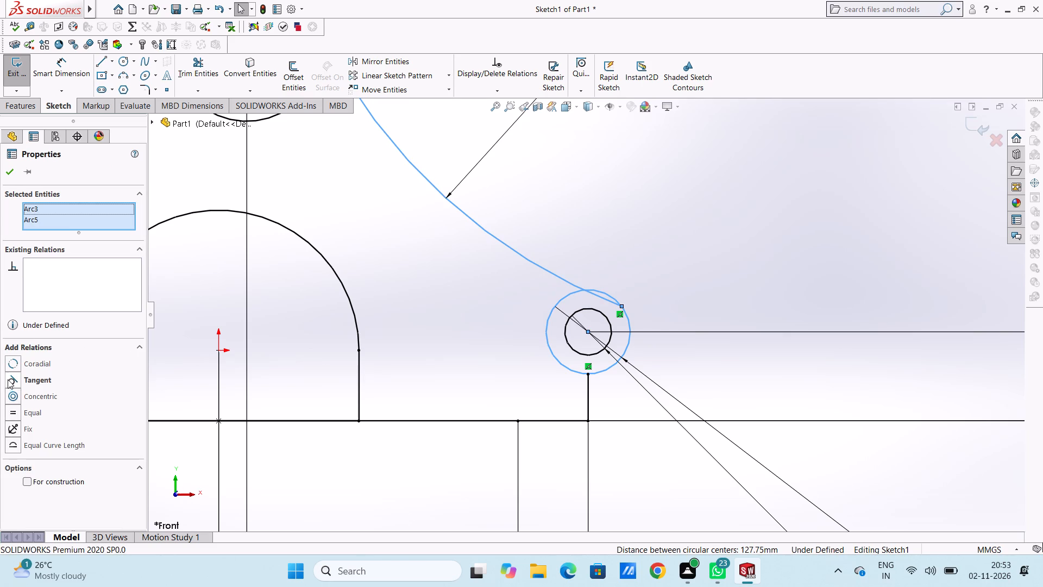
click(13, 379)
click(424, 312)
Add a tangent relation between the 32 mm top circle and the concave arc.
scroll(444, 278, up, 5)
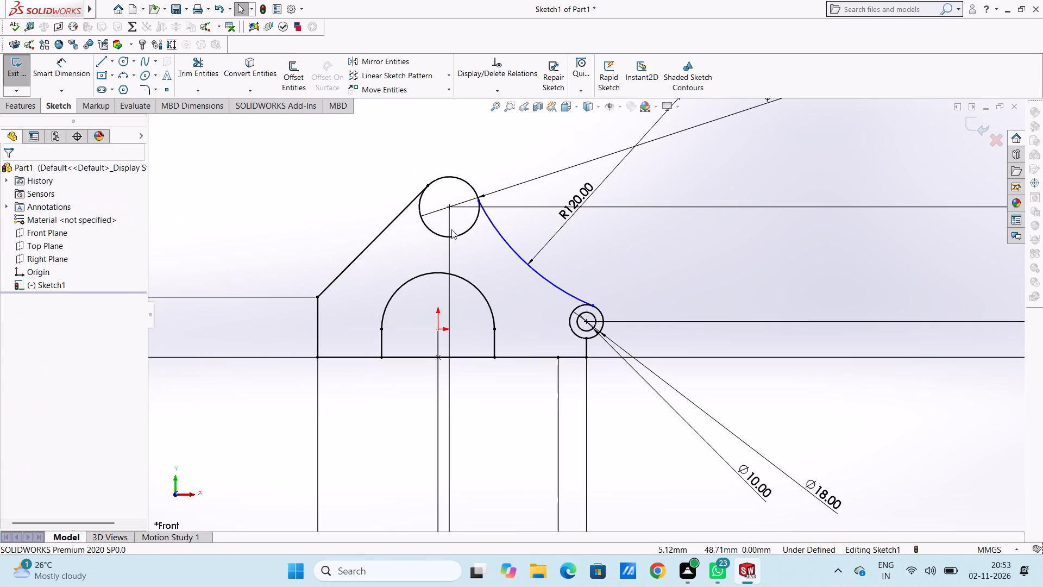
click(473, 219)
click(474, 222)
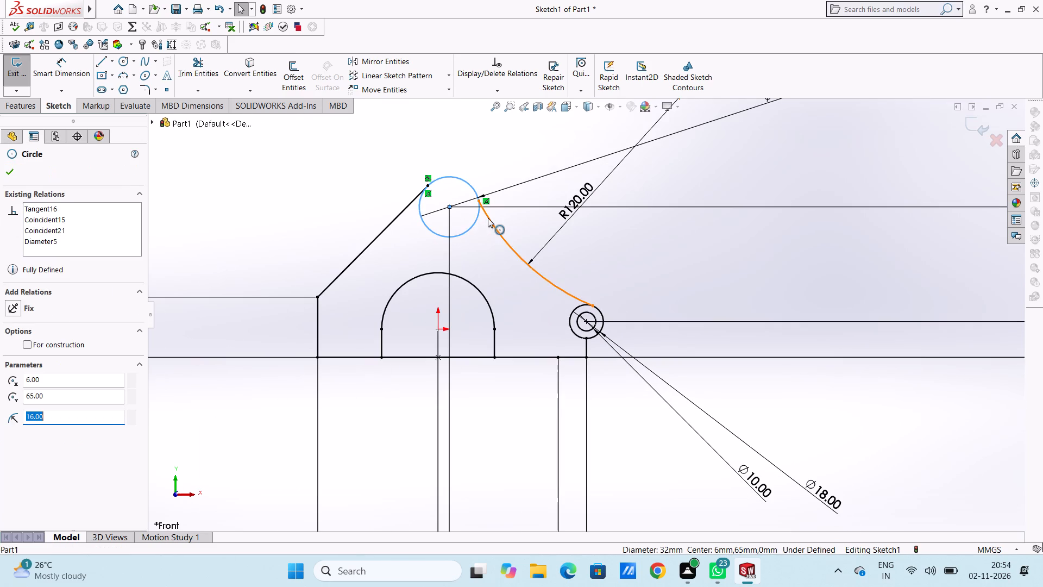
ctrl+click(488, 218)
click(14, 381)
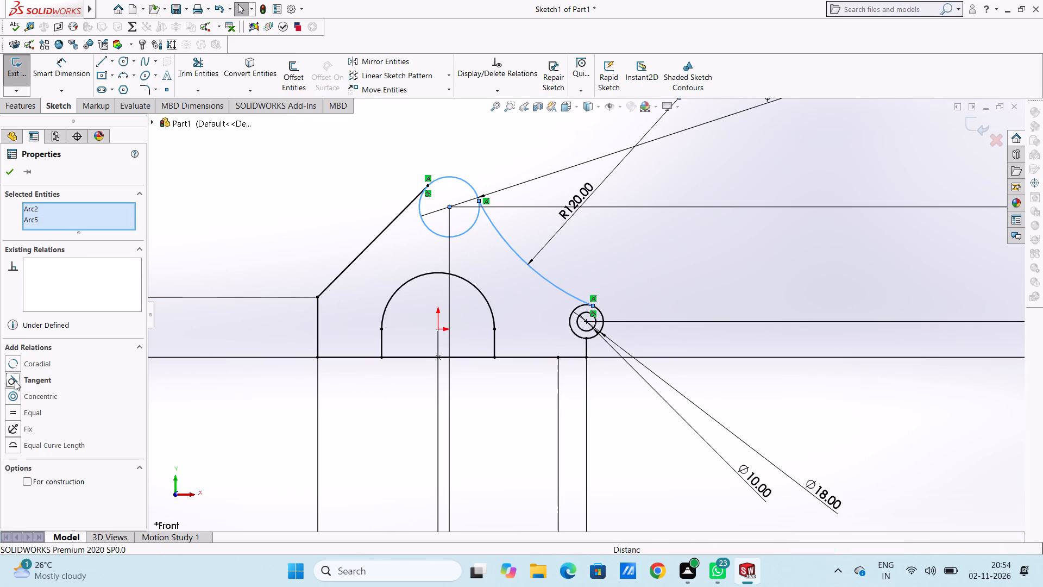
click(285, 222)
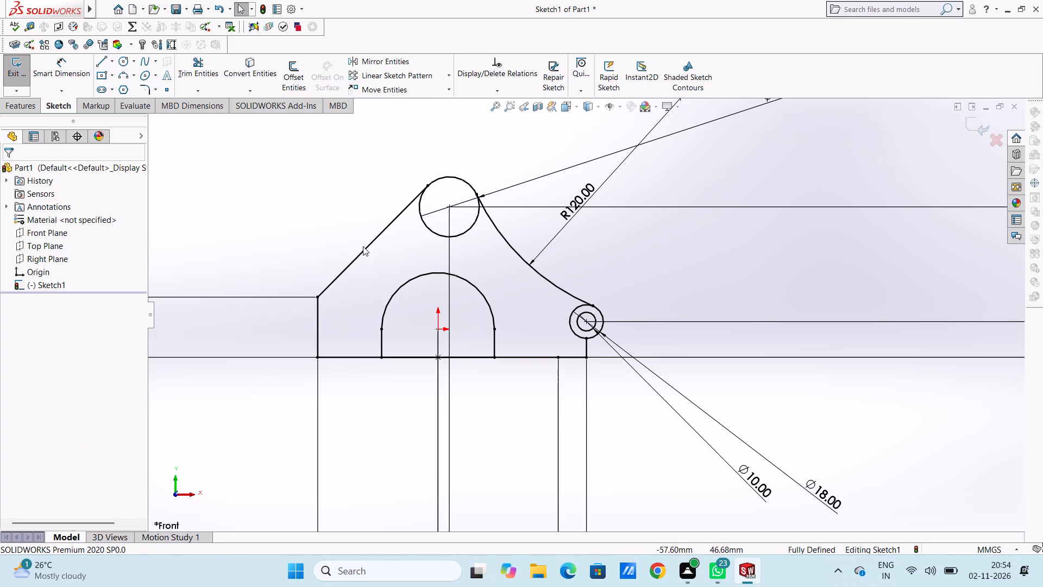
scroll(464, 228, up, 3)
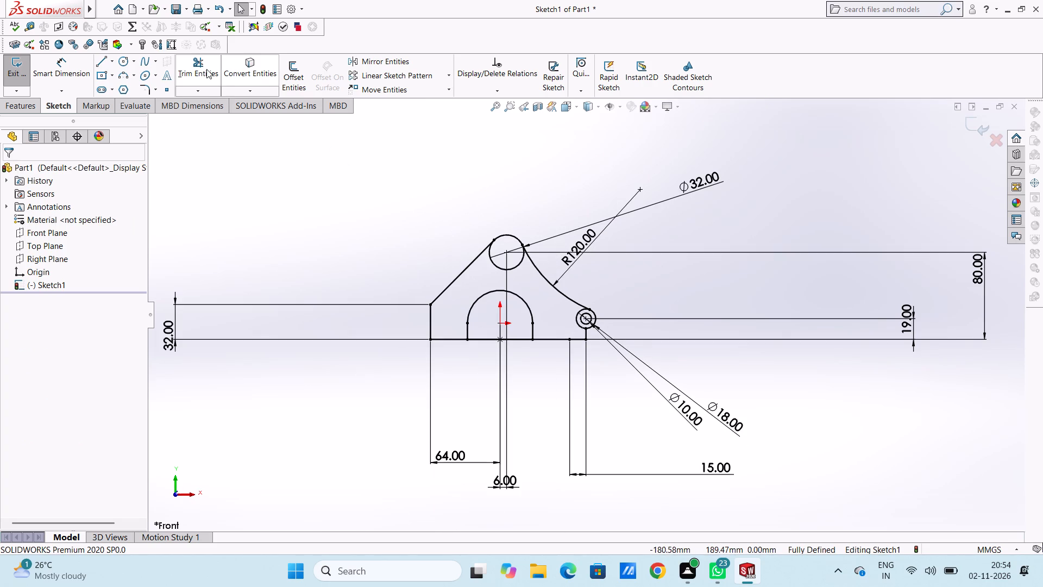
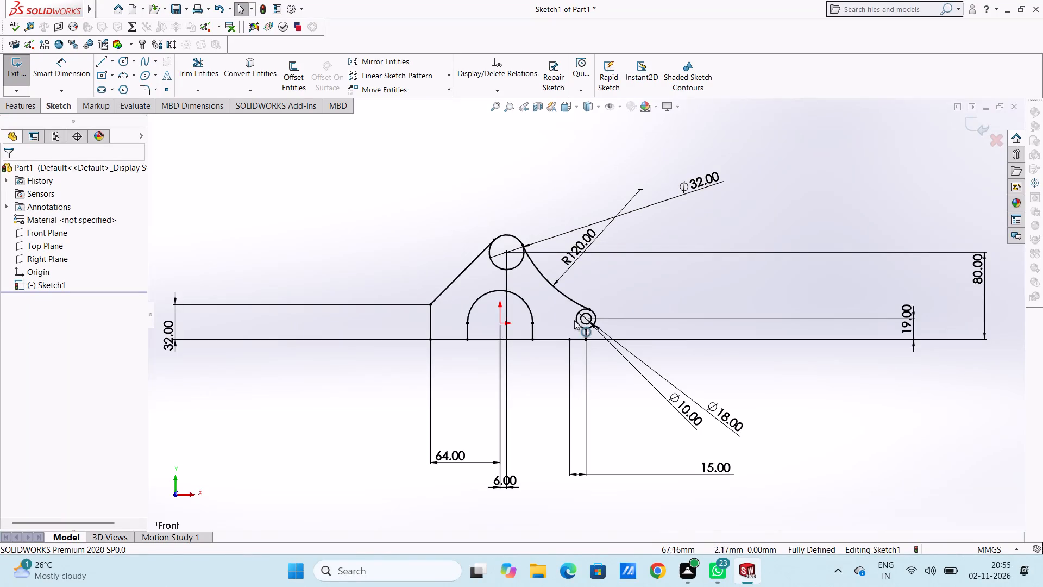
Sketch a vertical line from the base-line point beside the 18 mm circle up to the concave arc, entering 36 mm as its length.
scroll(574, 320, down, 3)
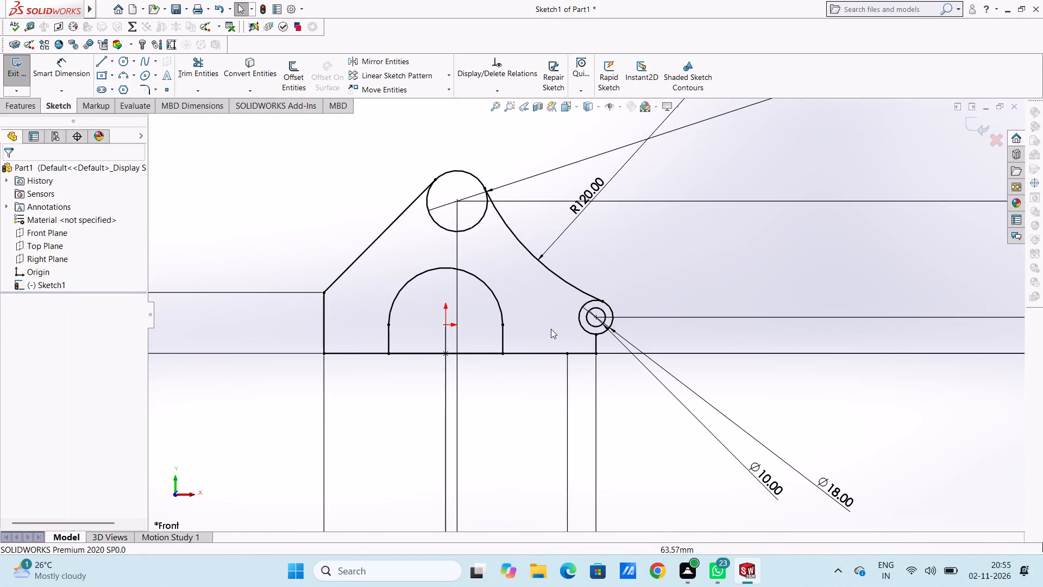
click(99, 58)
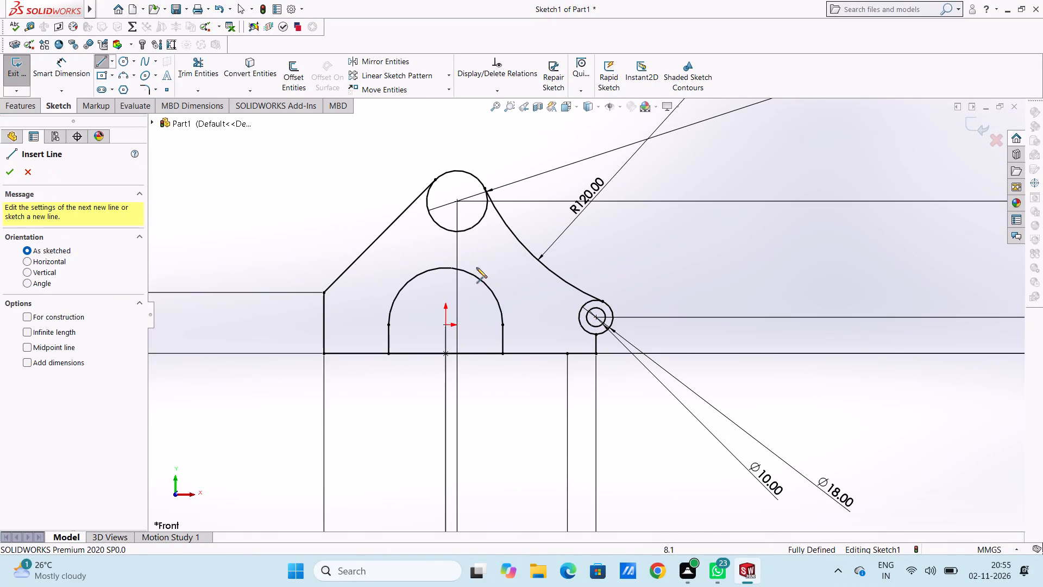
click(568, 352)
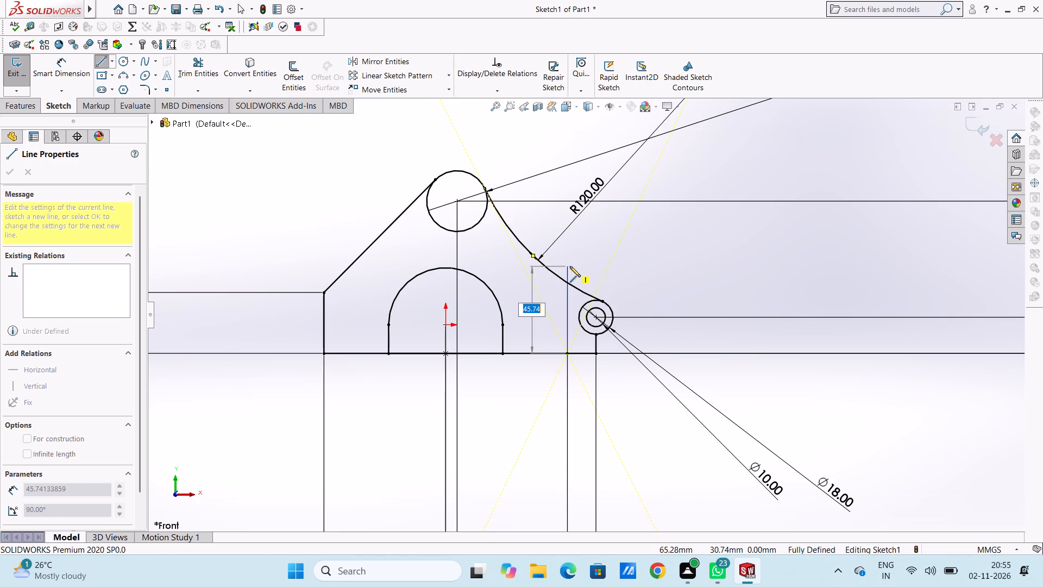
text(36)
key(Return)
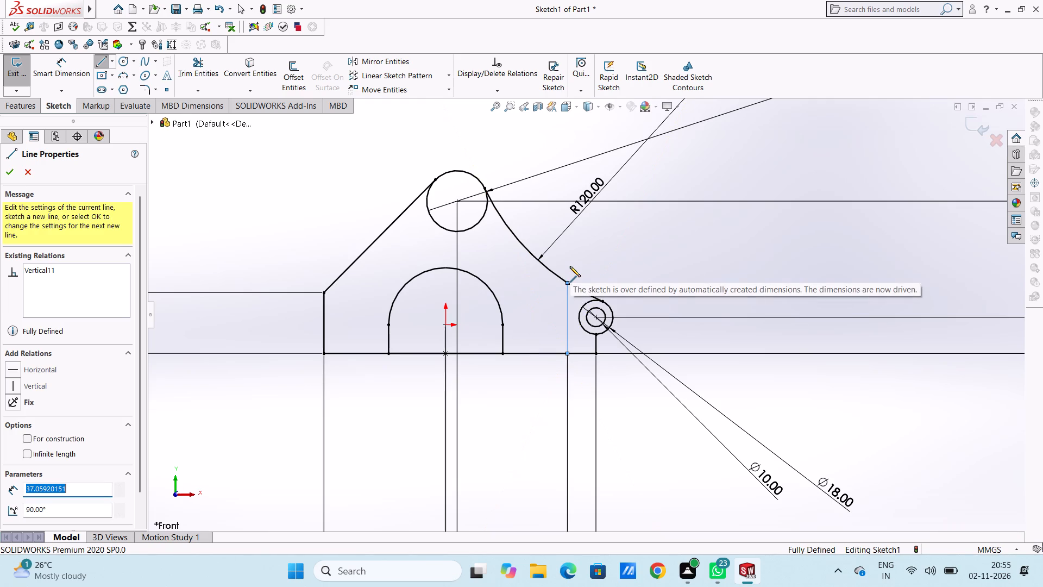
right_click(800, 258)
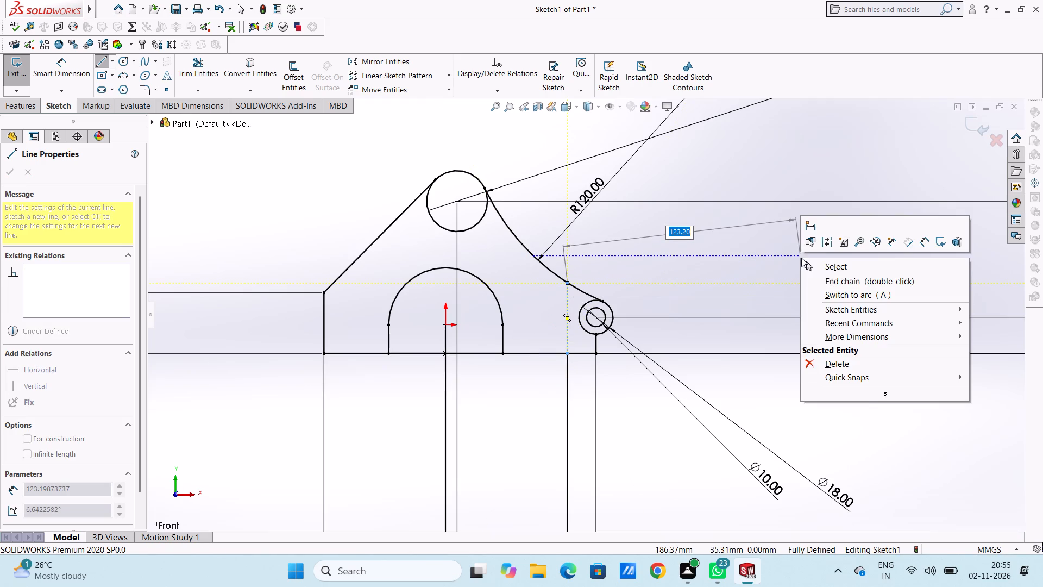
click(813, 264)
click(735, 276)
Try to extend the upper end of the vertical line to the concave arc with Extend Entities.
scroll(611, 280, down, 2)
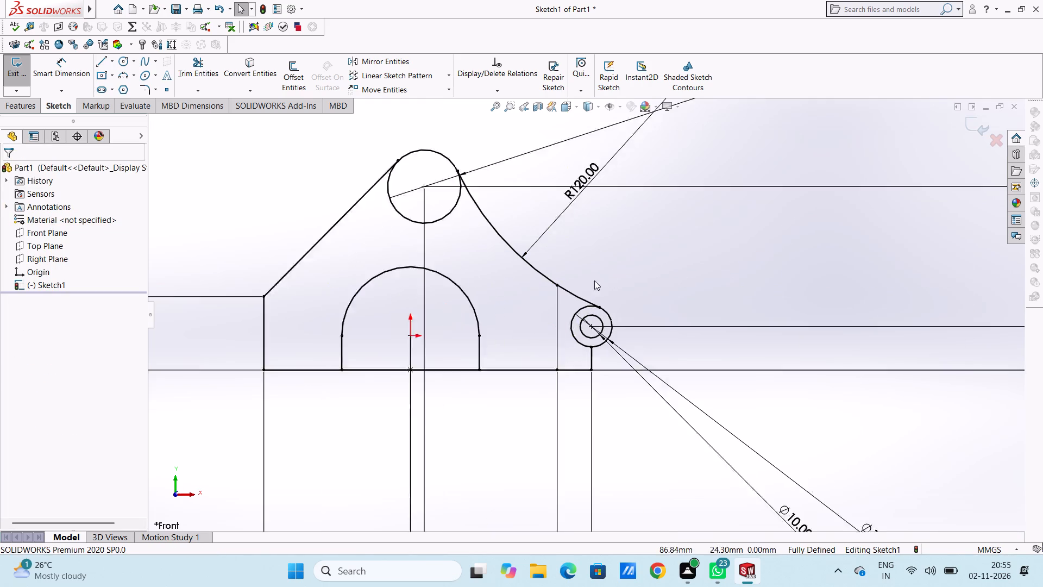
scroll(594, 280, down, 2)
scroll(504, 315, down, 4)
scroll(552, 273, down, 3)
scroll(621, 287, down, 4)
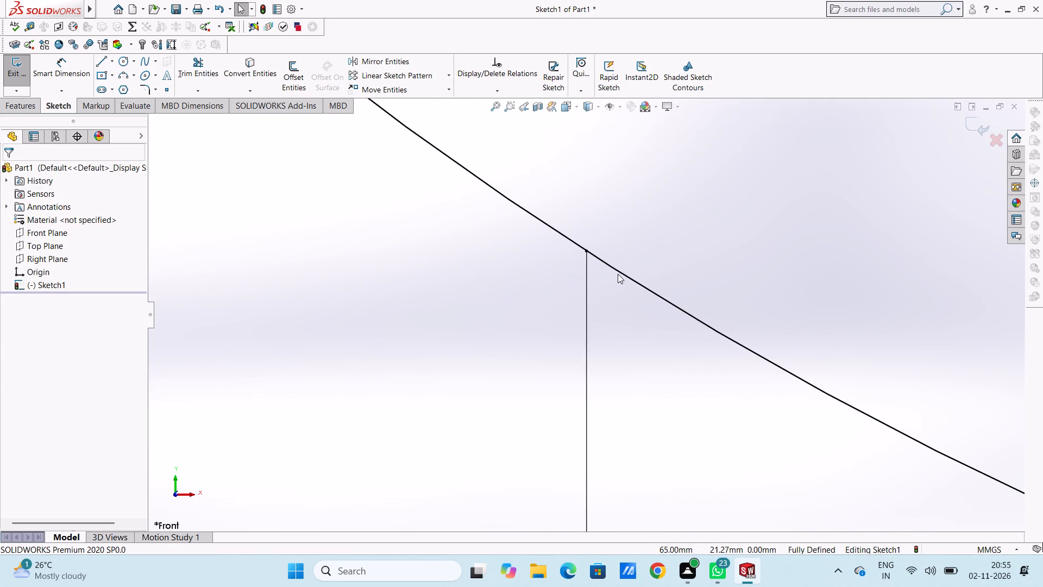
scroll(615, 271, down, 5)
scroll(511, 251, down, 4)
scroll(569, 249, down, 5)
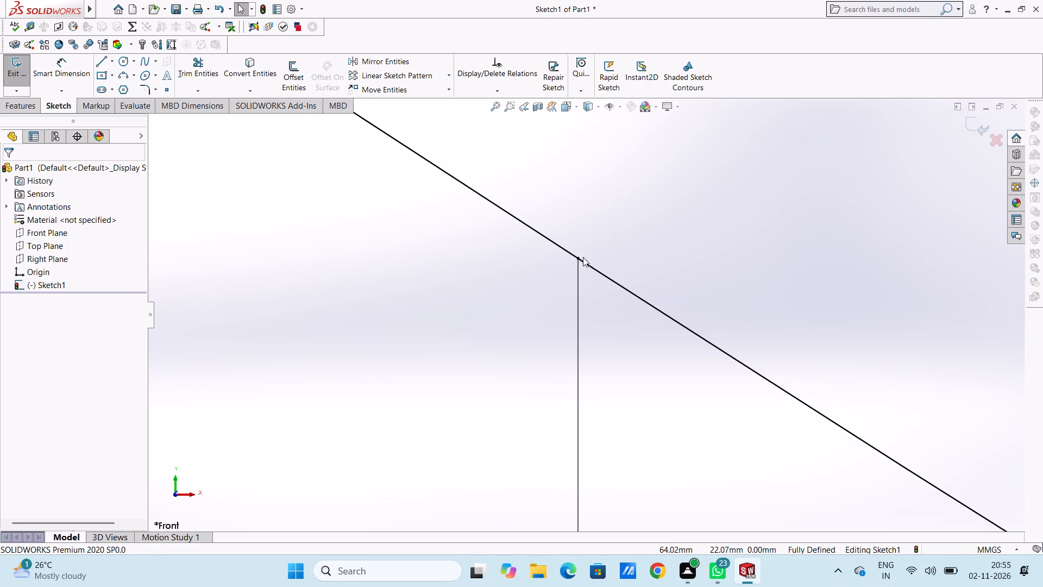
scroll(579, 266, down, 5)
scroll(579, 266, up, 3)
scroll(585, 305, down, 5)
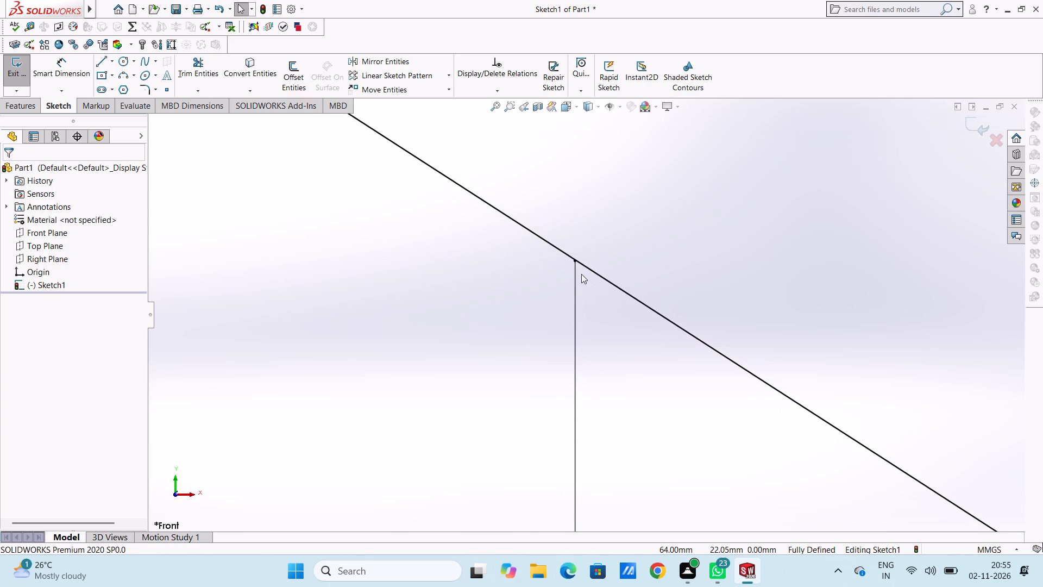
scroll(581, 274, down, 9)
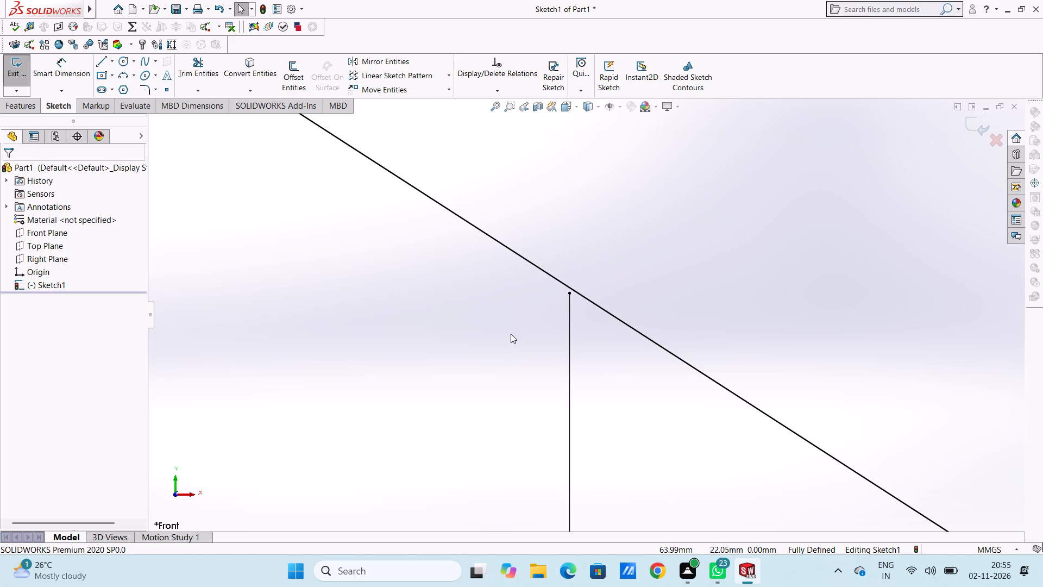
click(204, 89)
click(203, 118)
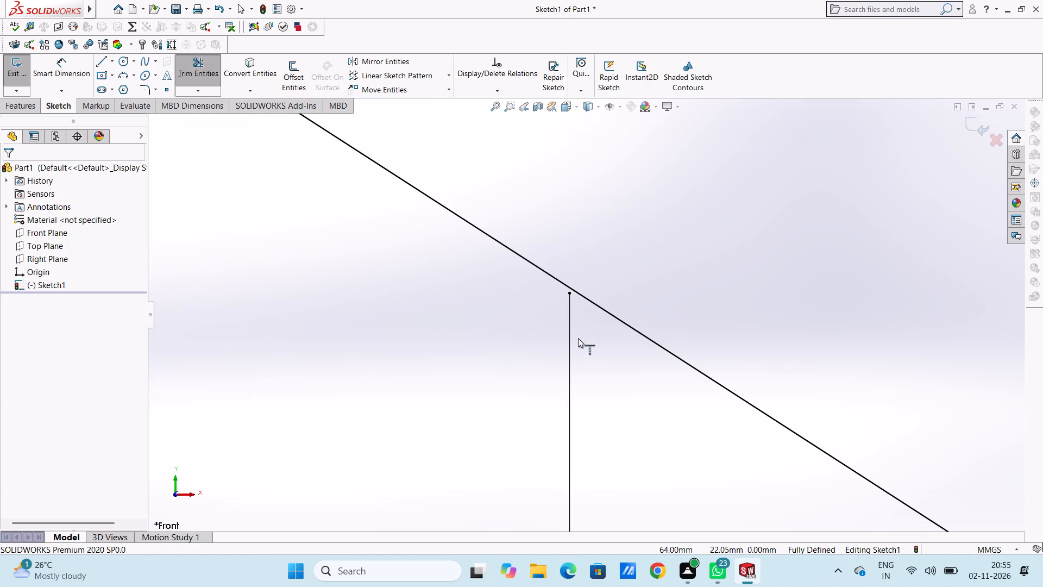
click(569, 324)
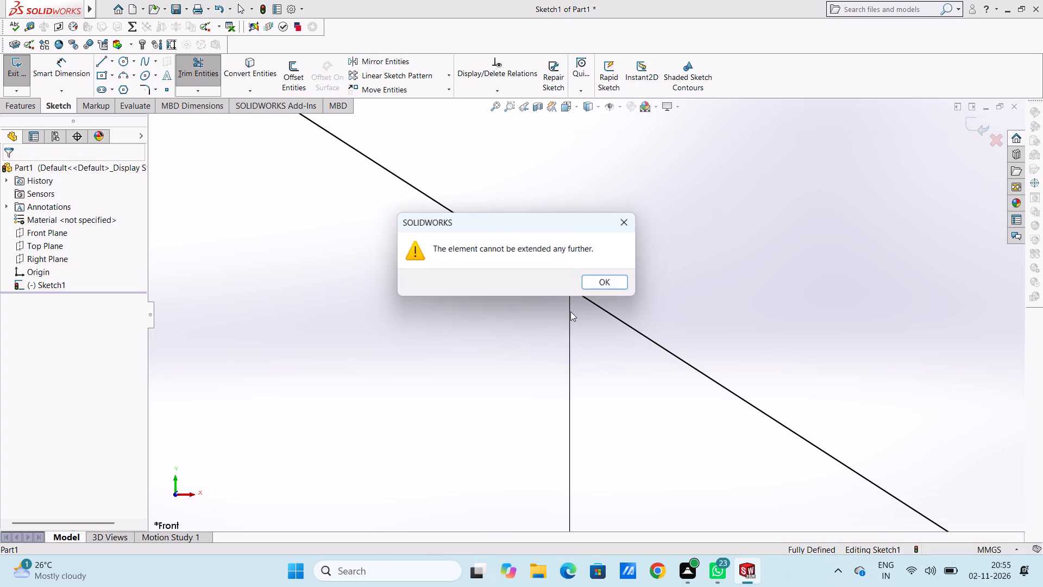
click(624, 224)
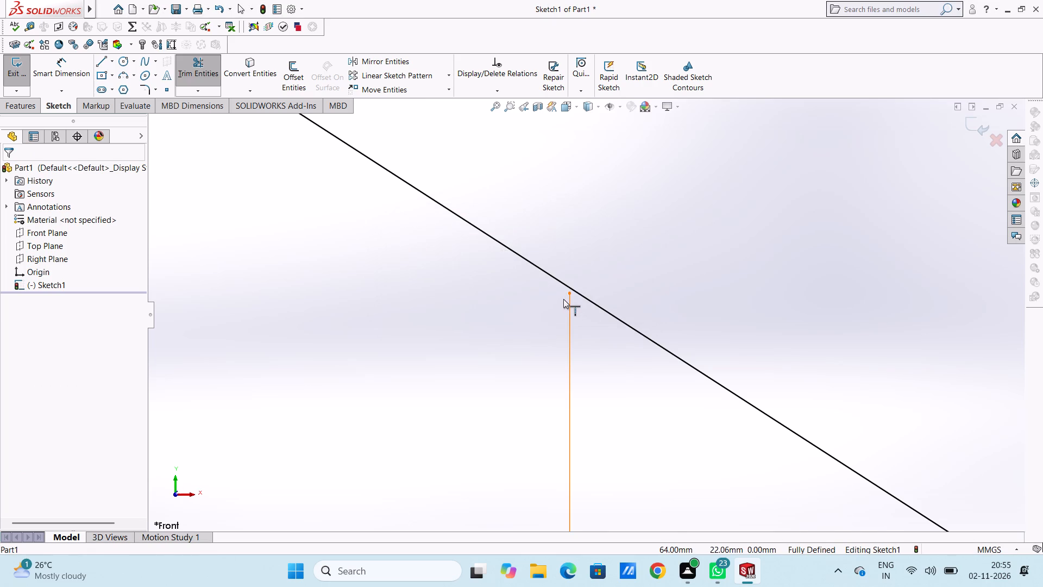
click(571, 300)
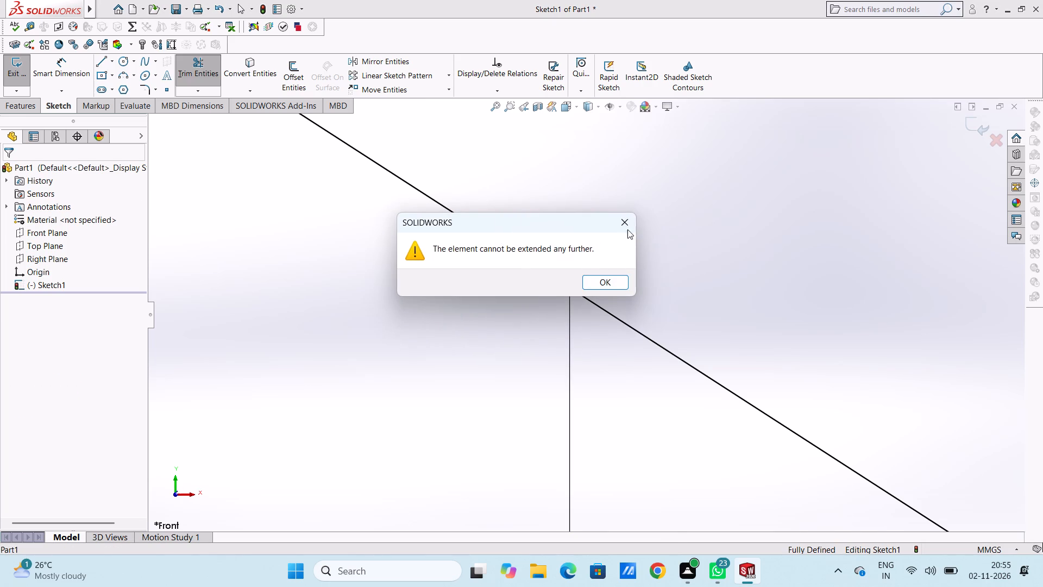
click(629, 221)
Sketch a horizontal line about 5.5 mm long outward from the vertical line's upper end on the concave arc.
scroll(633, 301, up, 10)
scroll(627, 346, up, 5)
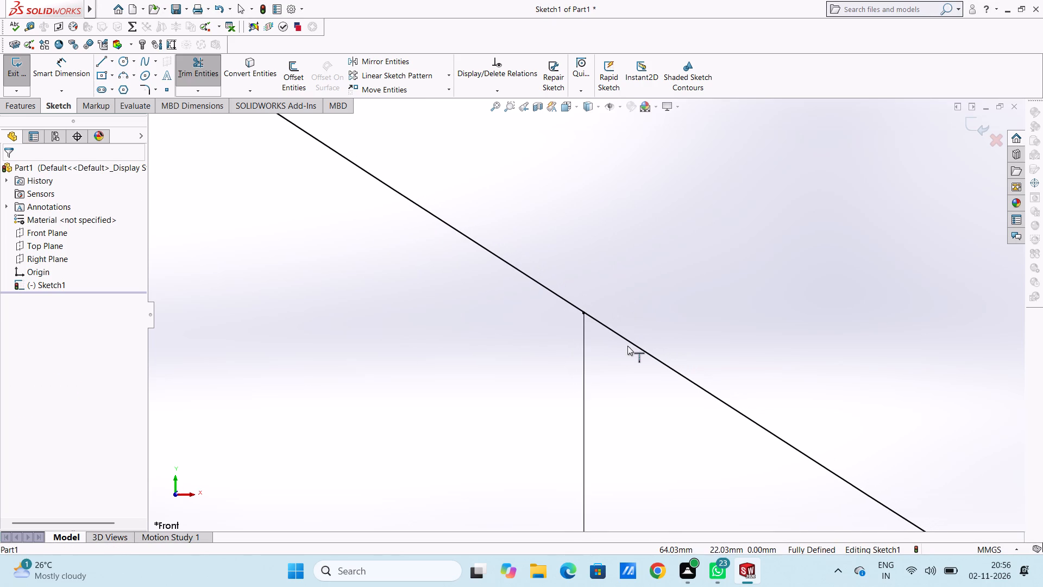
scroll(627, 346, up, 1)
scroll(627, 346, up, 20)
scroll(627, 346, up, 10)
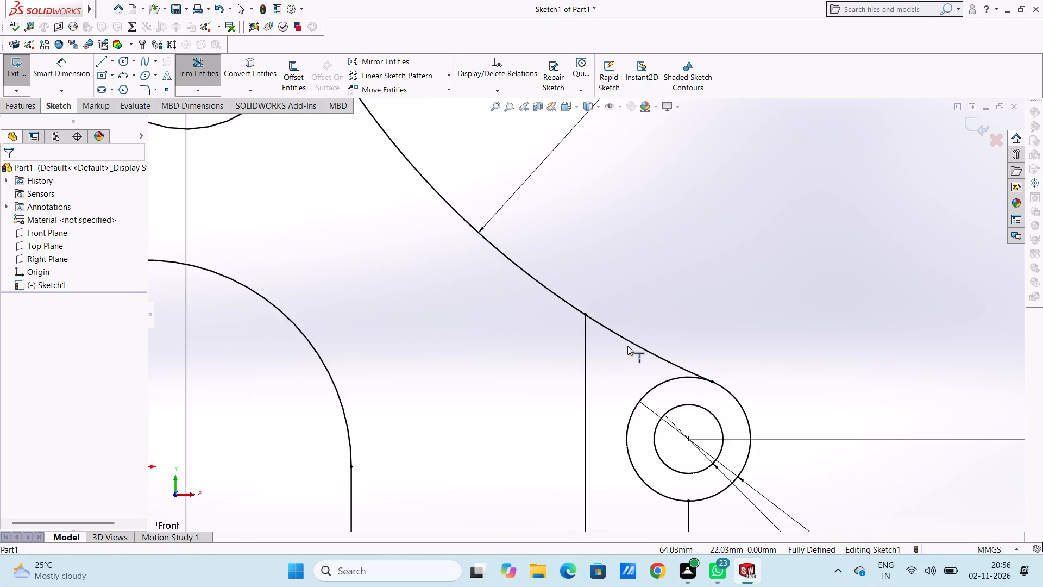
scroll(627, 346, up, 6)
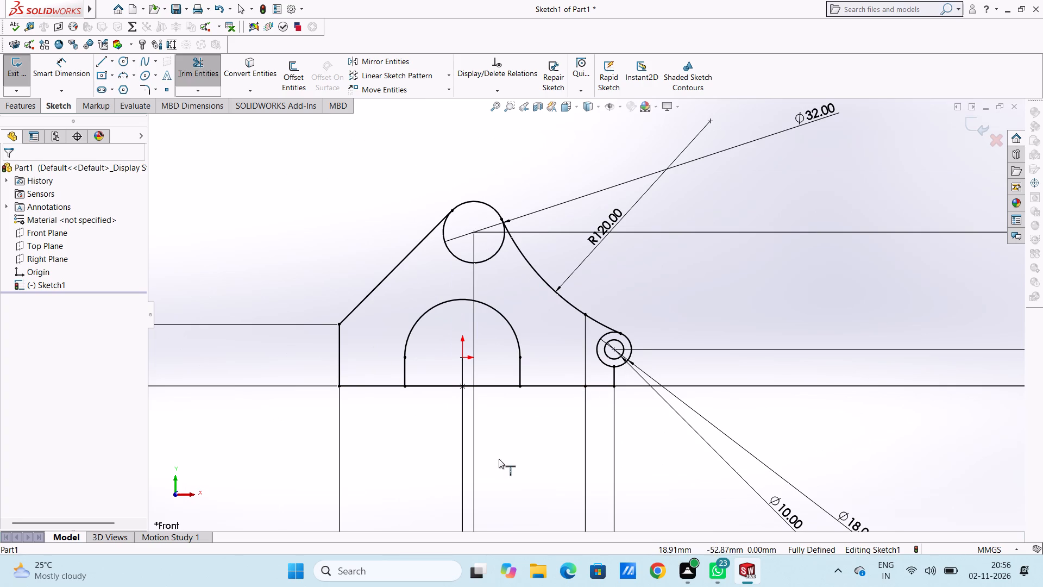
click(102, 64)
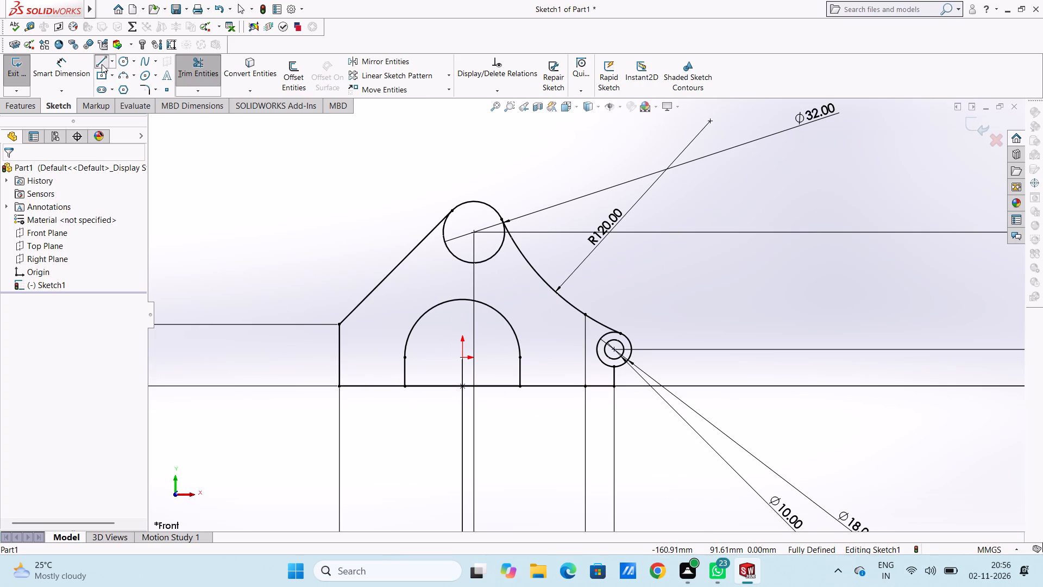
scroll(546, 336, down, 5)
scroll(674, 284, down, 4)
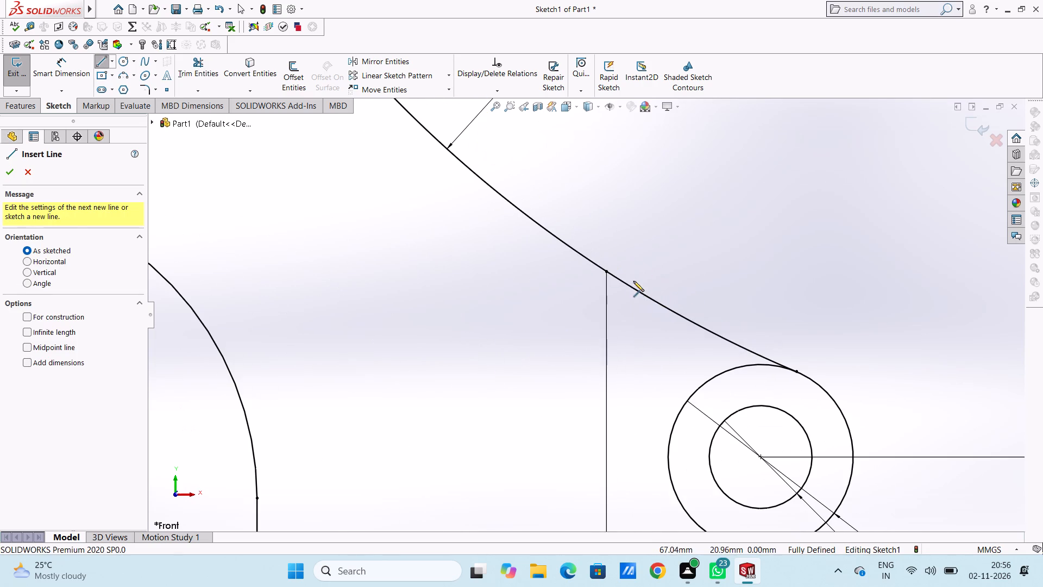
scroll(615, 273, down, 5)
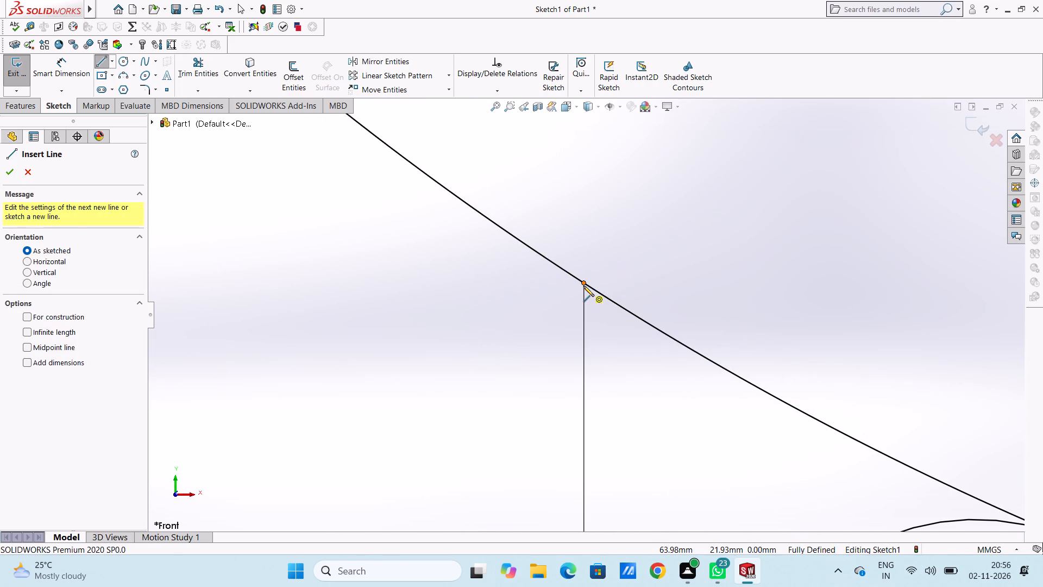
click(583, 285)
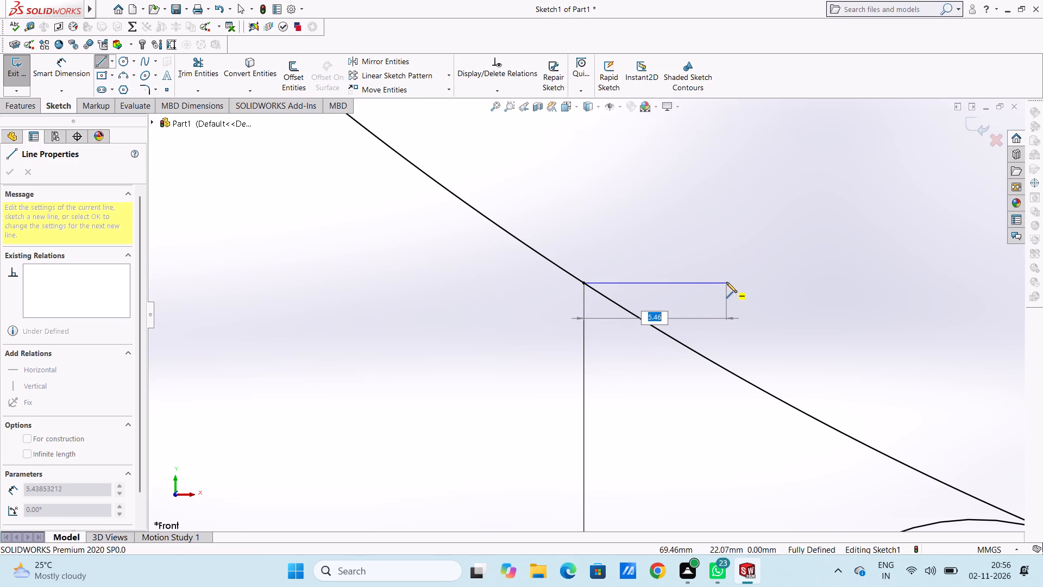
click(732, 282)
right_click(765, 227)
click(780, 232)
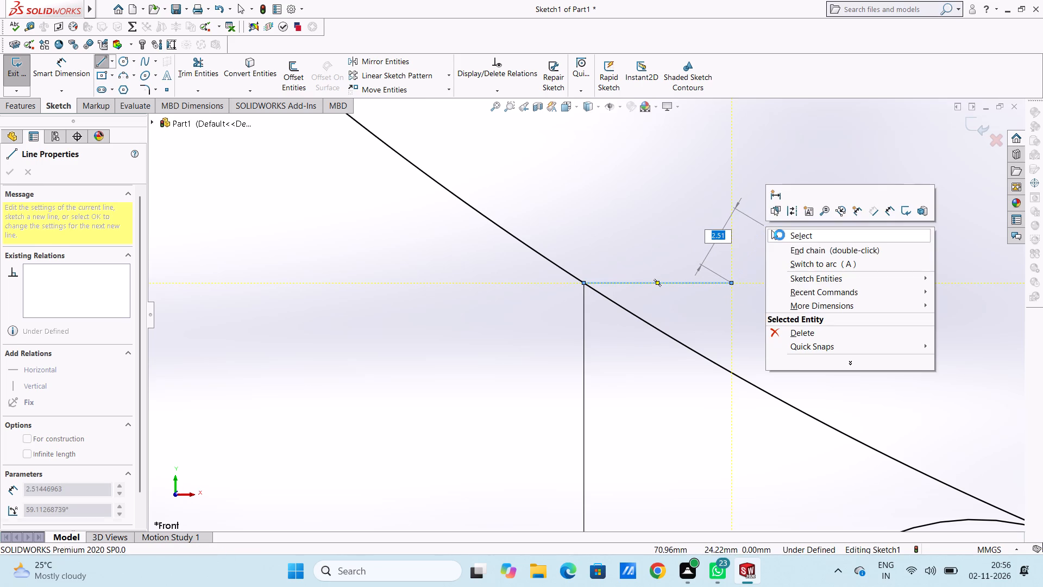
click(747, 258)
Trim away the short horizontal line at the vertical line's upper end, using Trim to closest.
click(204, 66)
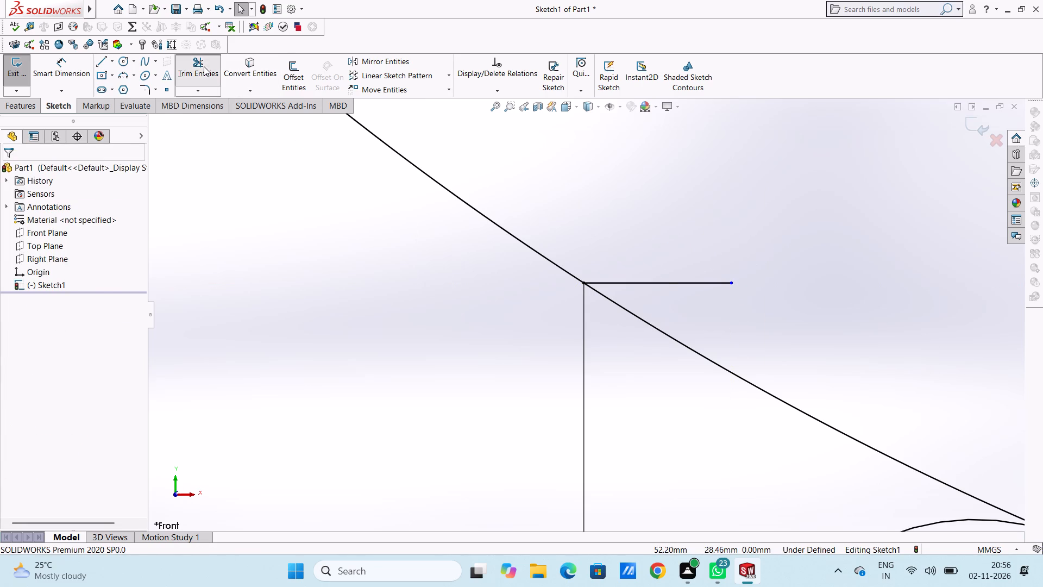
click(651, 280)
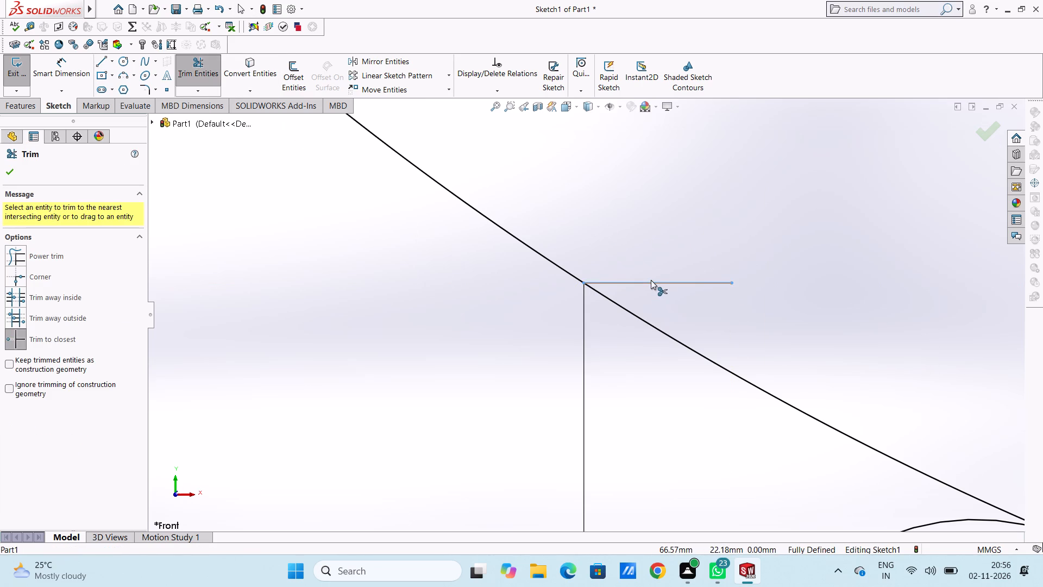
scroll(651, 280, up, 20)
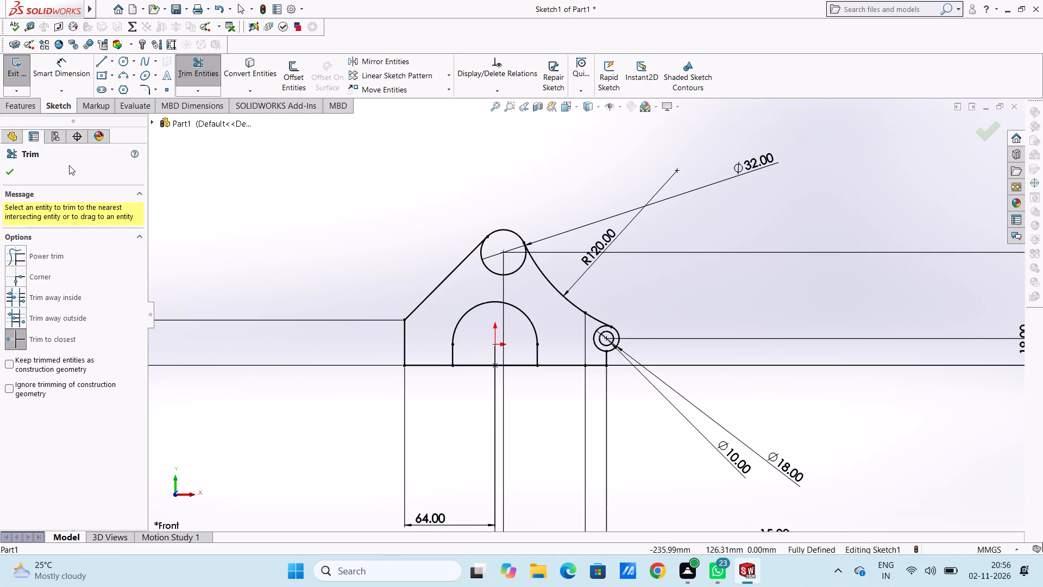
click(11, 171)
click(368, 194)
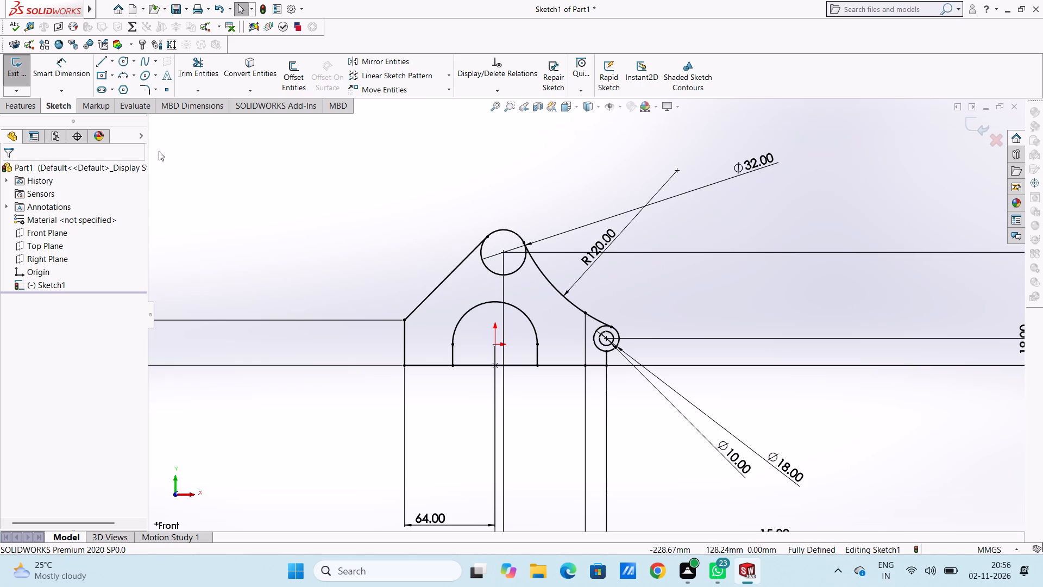
Sketch a circle of 24 mm radius concentric with the 32 mm top circle.
click(121, 61)
scroll(429, 186, down, 1)
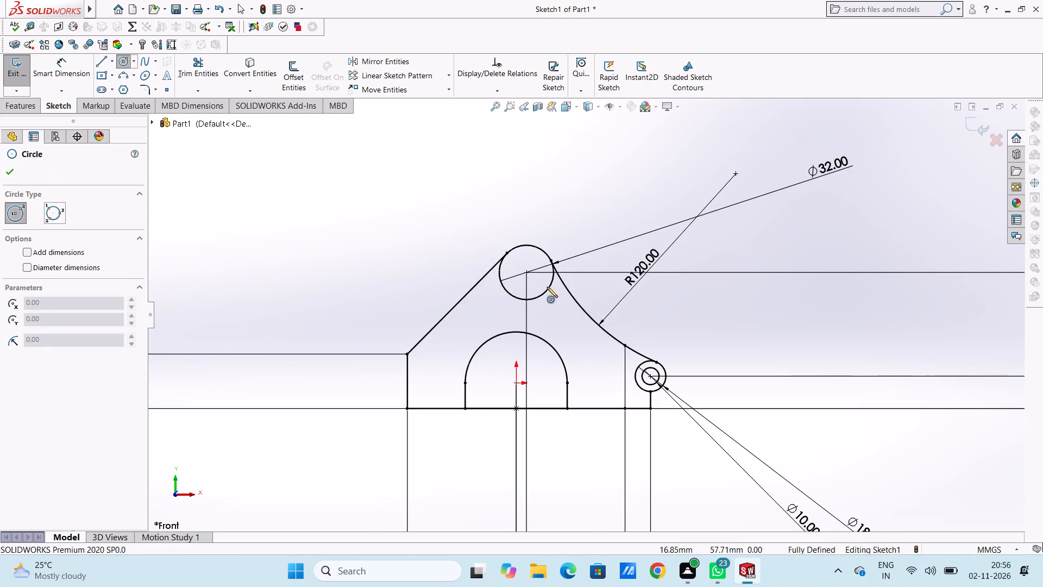
scroll(549, 290, down, 3)
click(516, 265)
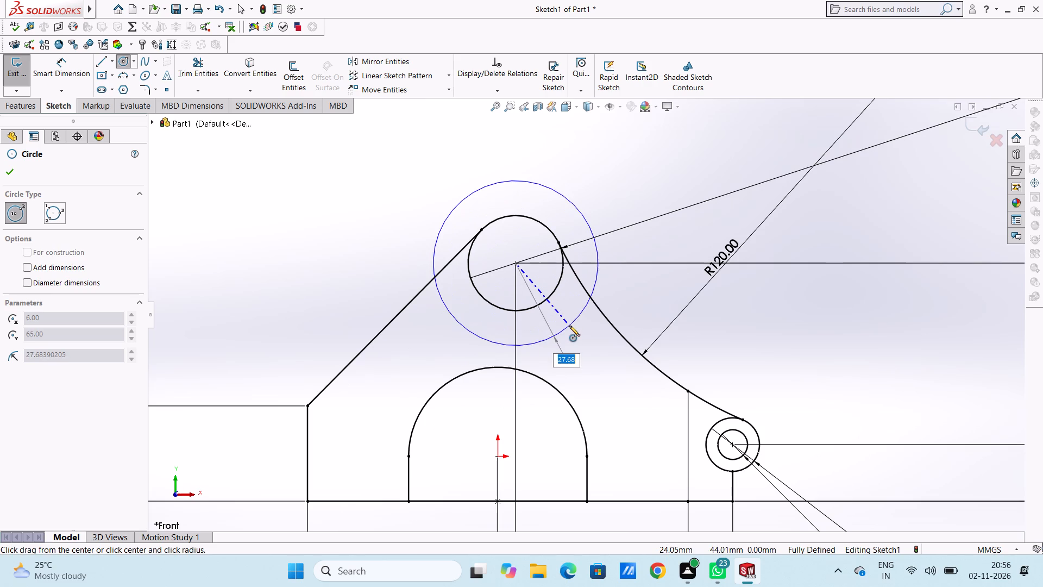
text(24)
key(Return)
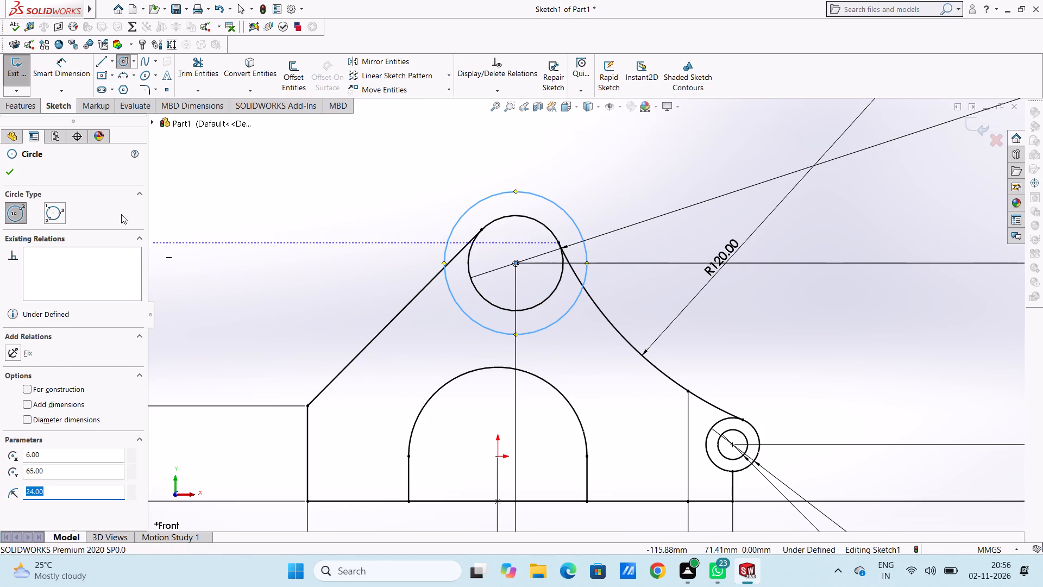
drag(13, 168, 29, 186)
click(261, 213)
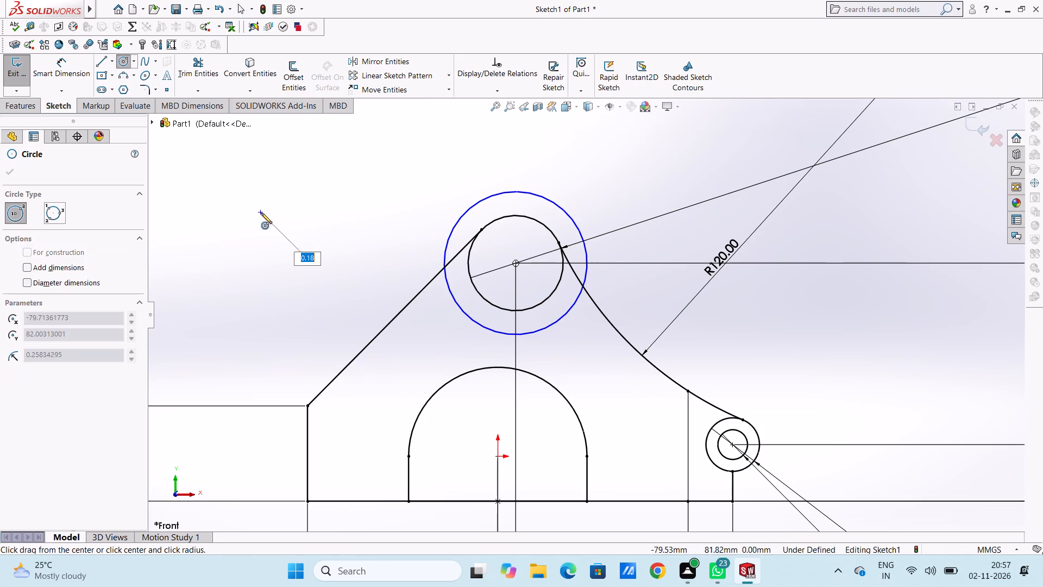
right_click(331, 180)
click(336, 188)
click(338, 197)
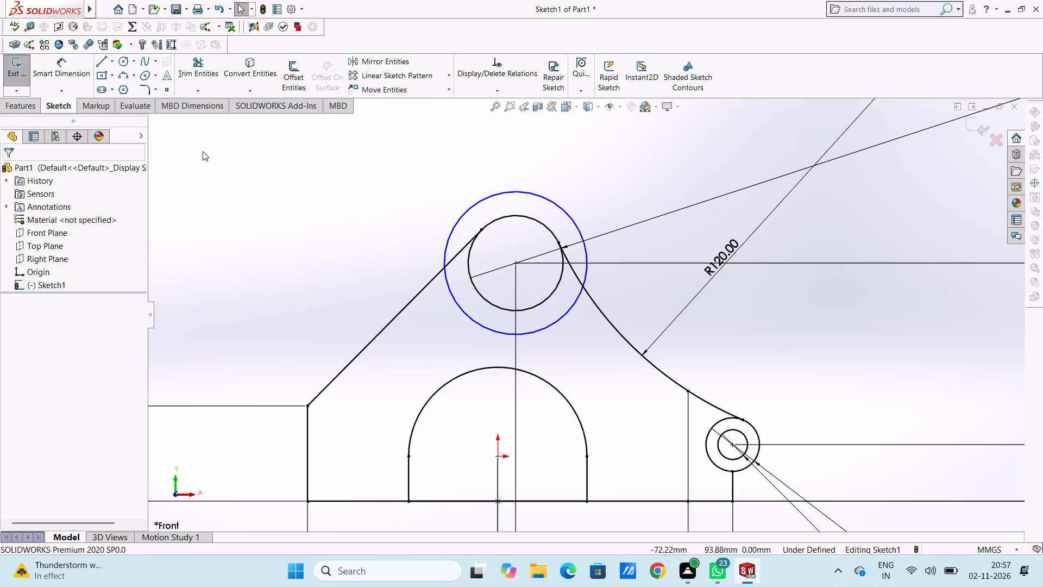
Add a 48 mm diameter dimension to the outer top circle, placed above the slanted side of the profile.
click(74, 71)
scroll(468, 221, up, 4)
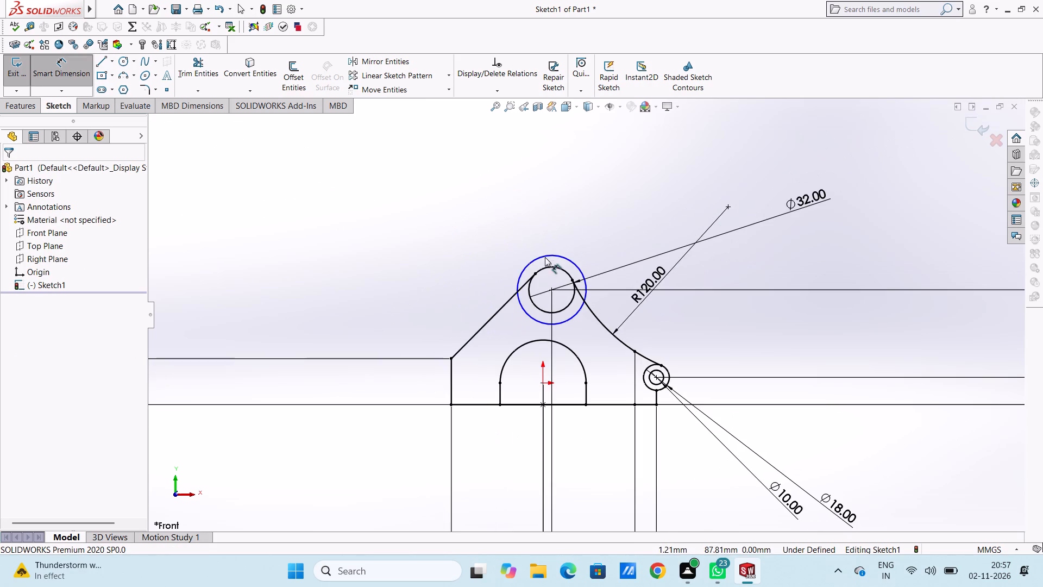
click(545, 258)
click(376, 171)
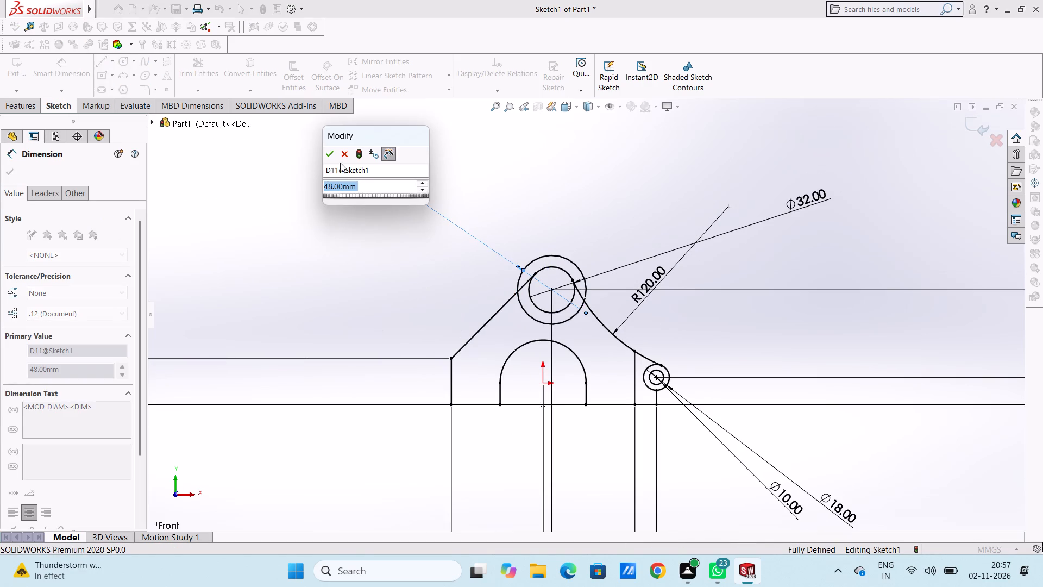
click(322, 152)
click(327, 158)
click(324, 166)
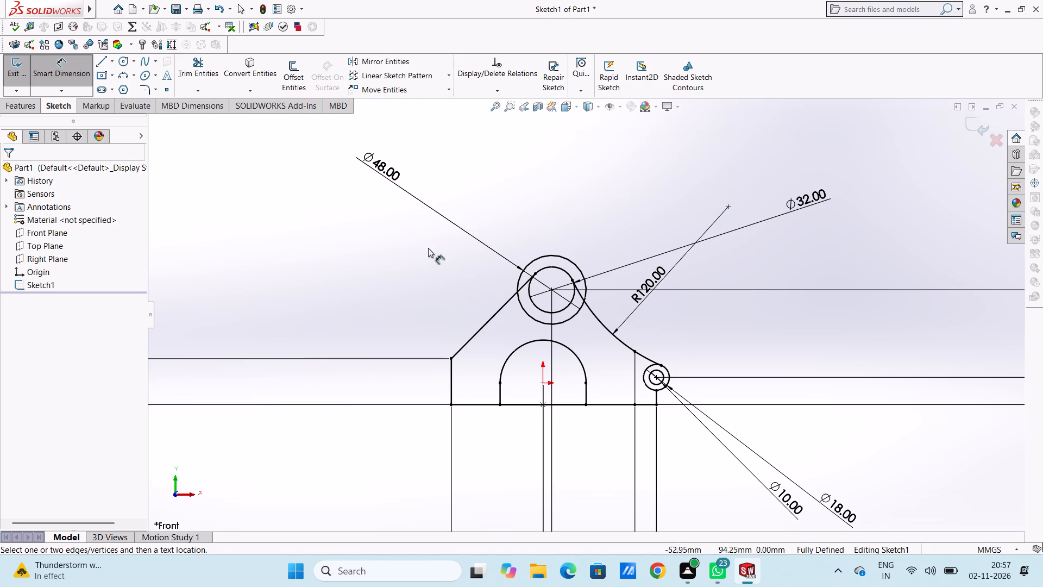
Trim away the upper part of the 48 mm circle lying outside the profile, using Trim to closest.
click(75, 78)
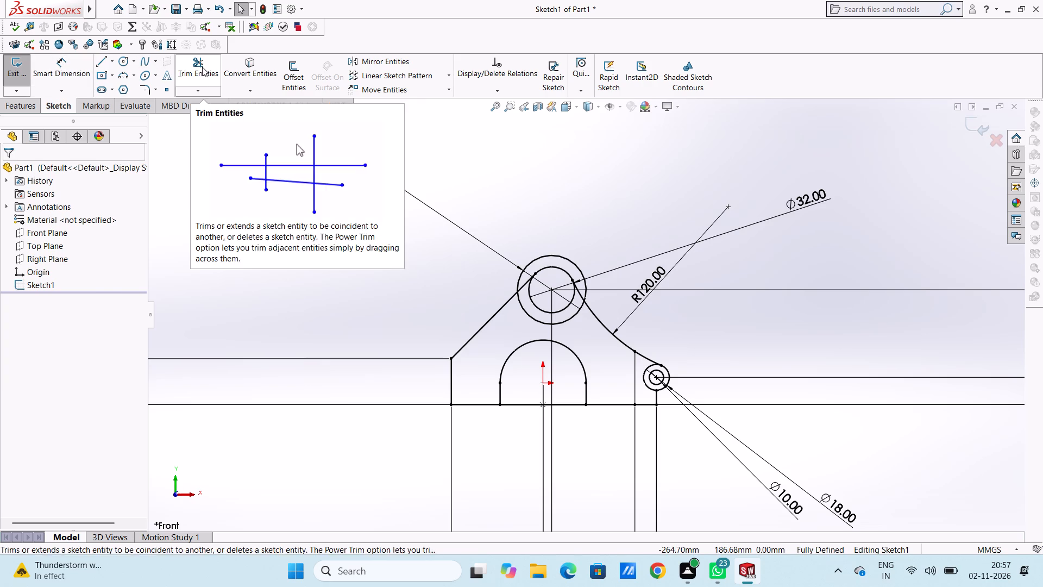
click(202, 67)
click(536, 257)
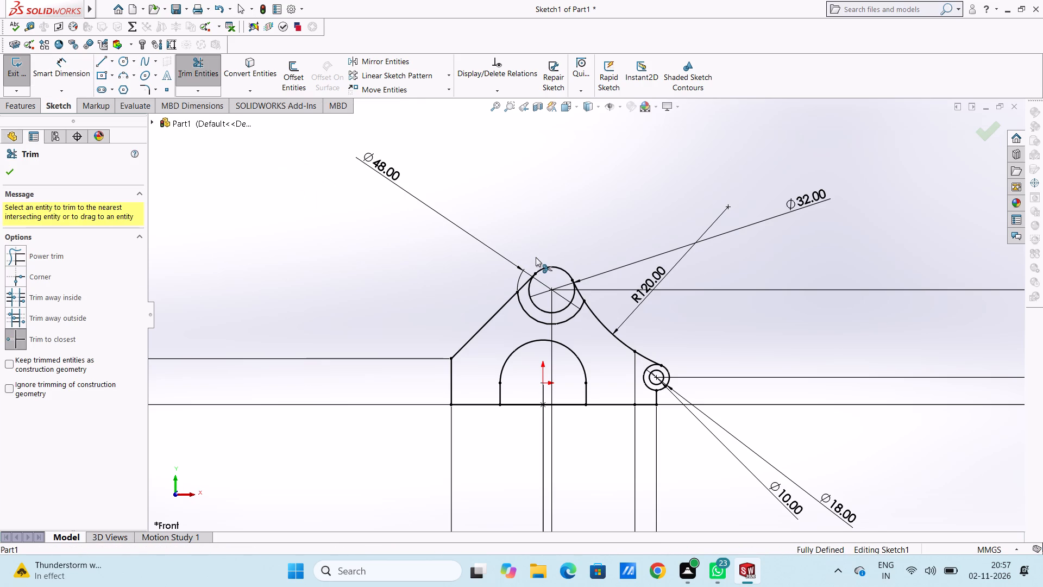
click(9, 173)
click(286, 284)
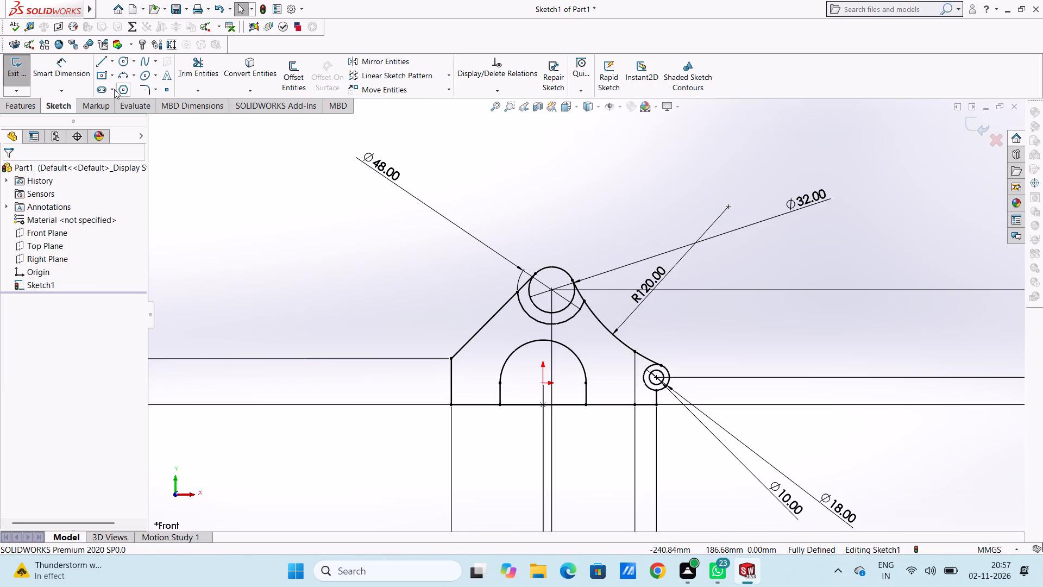
Sketch a line about 70.8 mm long, tangent to the 48 mm arc's lower portion, running up across the slanted side at about 141°.
click(103, 66)
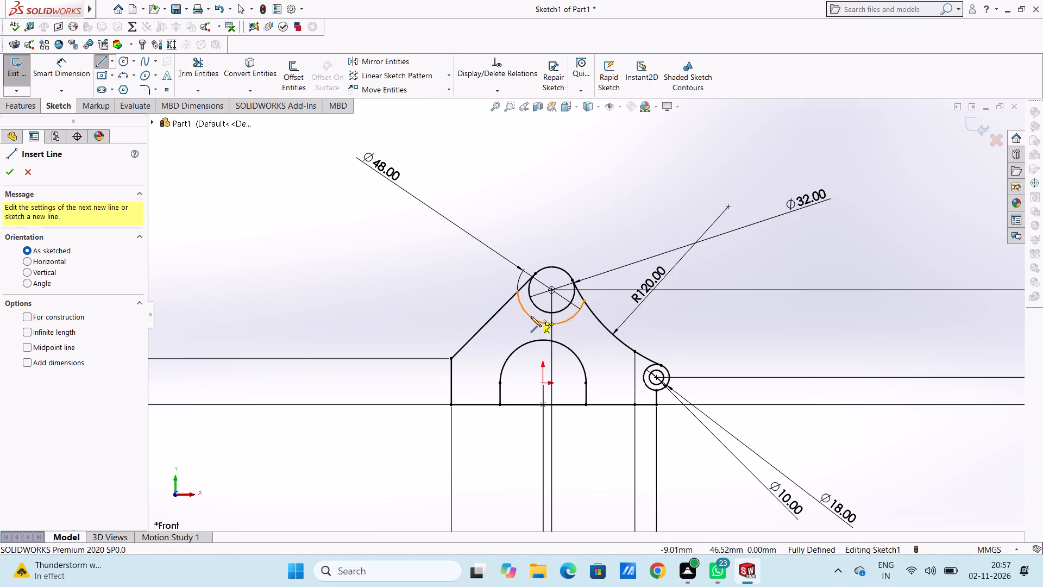
click(531, 316)
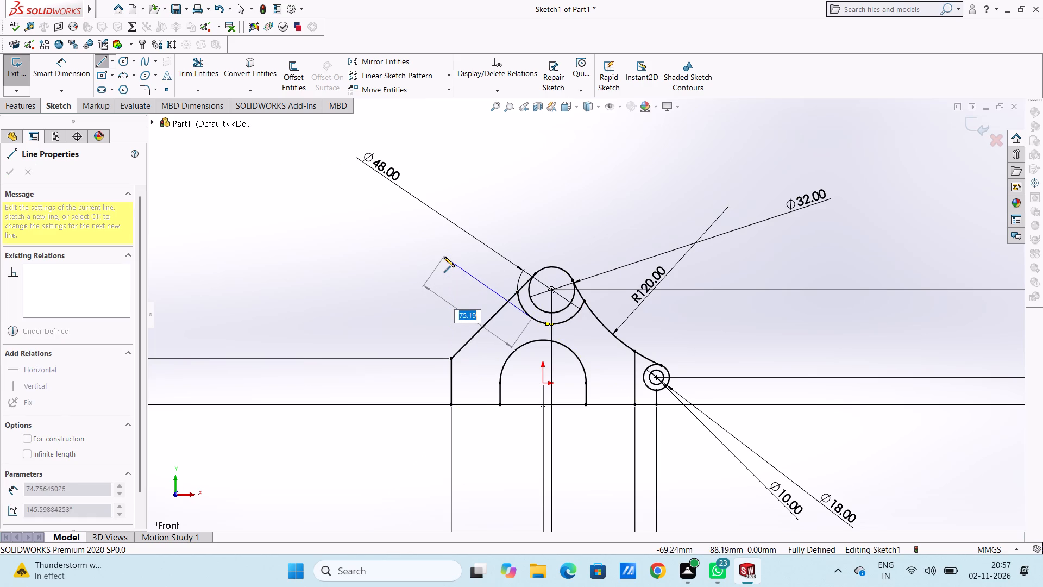
click(451, 252)
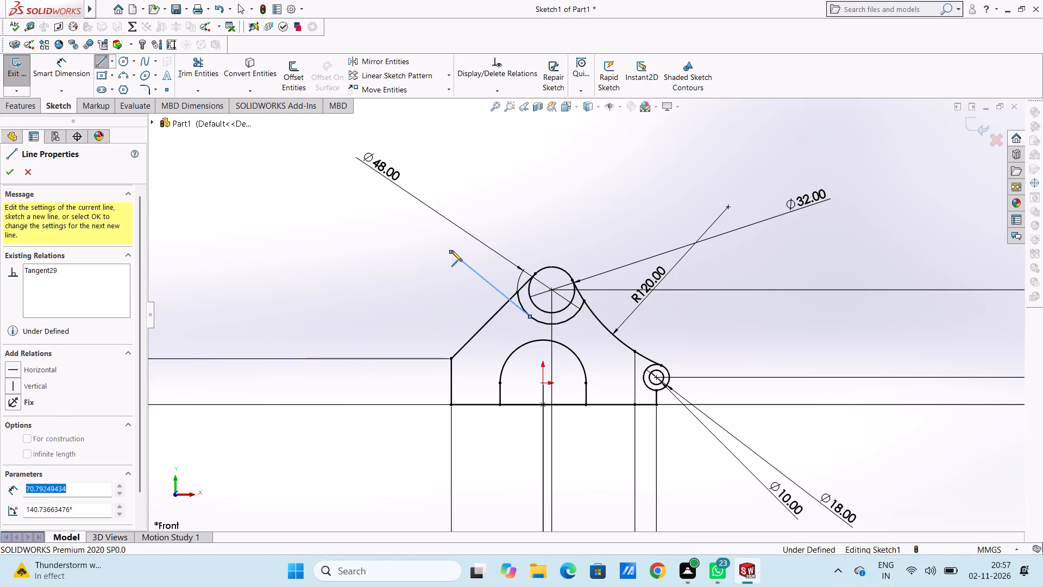
right_click(481, 205)
double_click(495, 214)
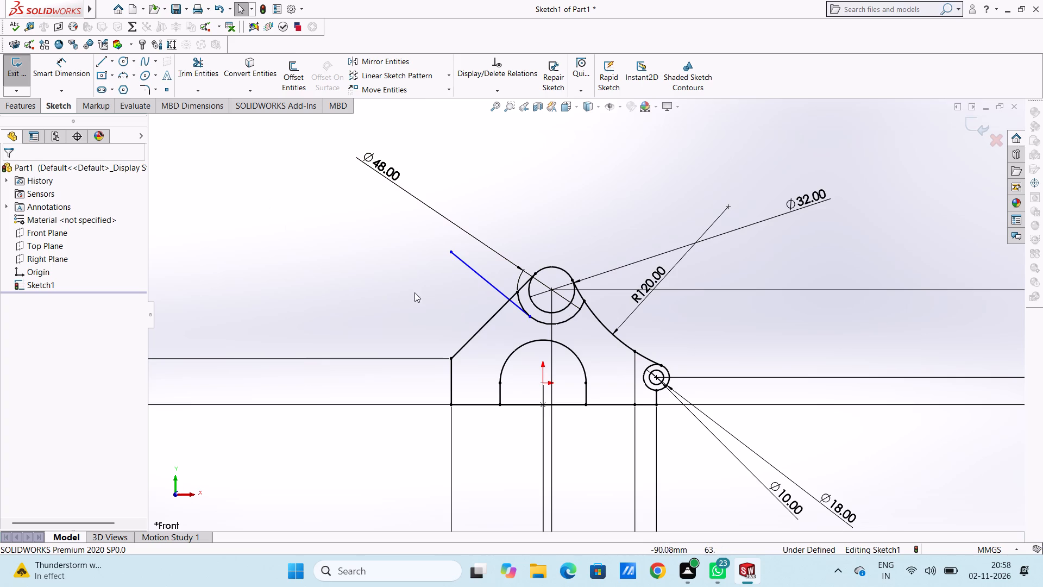
Apply a tangent relation between the new sloping line and the 48 mm arc.
scroll(535, 341, down, 5)
click(510, 245)
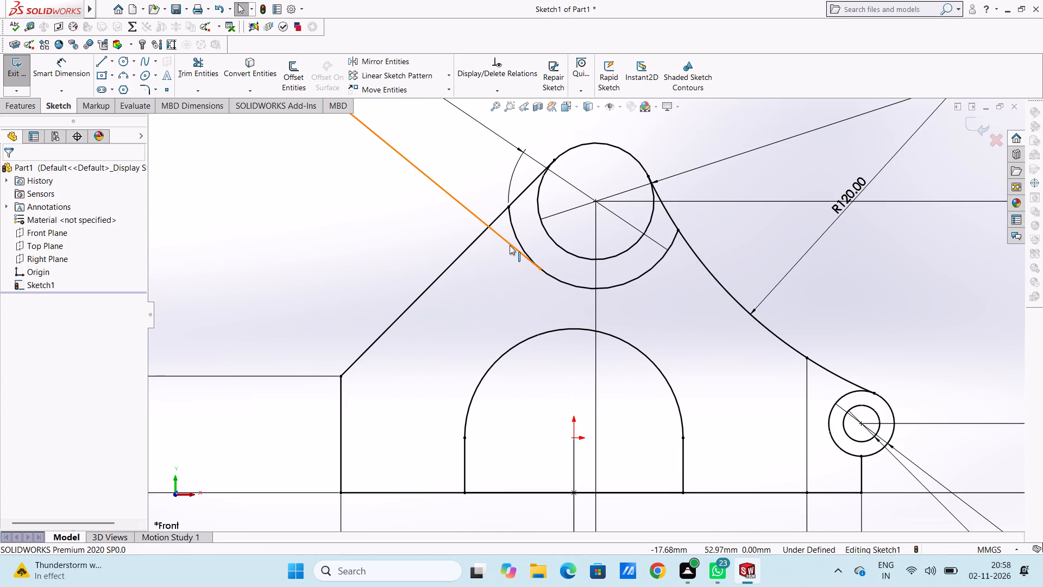
ctrl+click(561, 280)
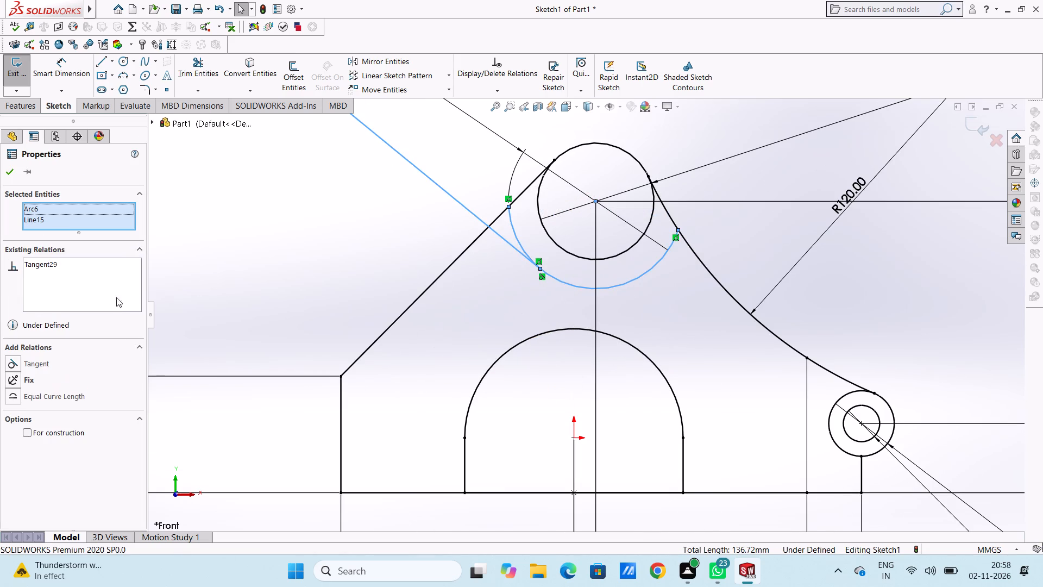
click(14, 361)
click(378, 242)
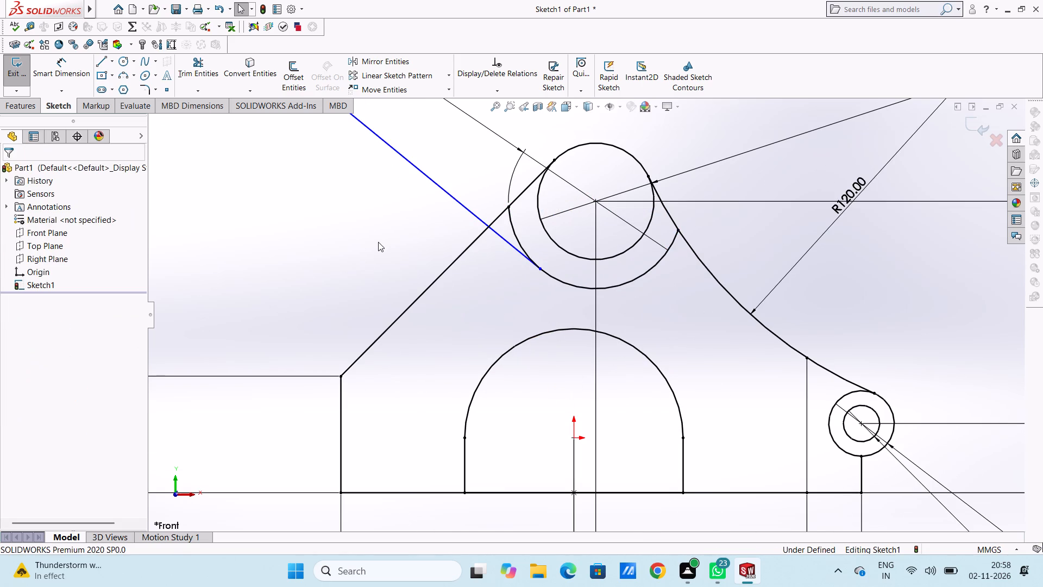
click(505, 240)
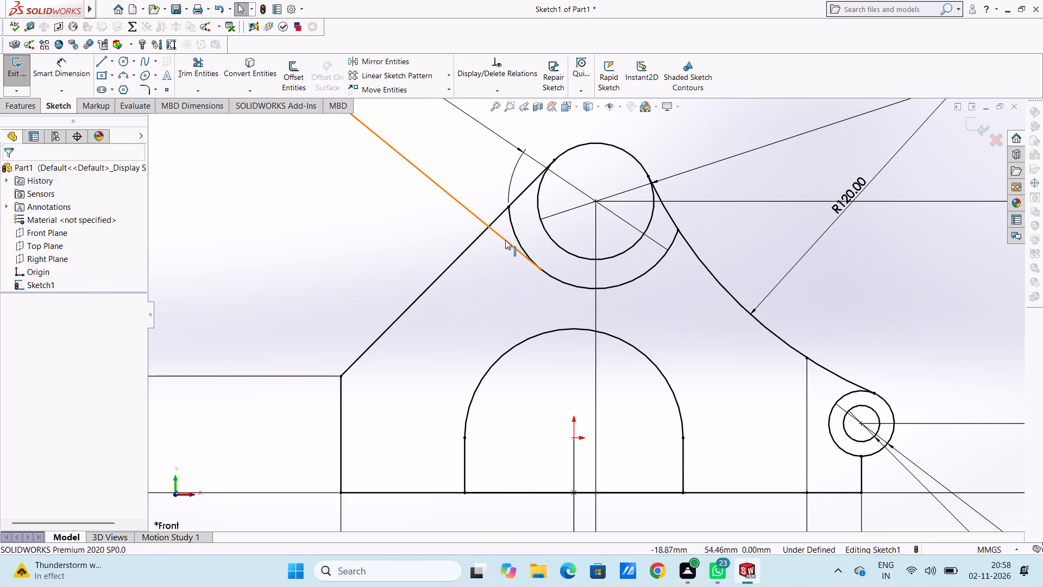
ctrl+click(517, 239)
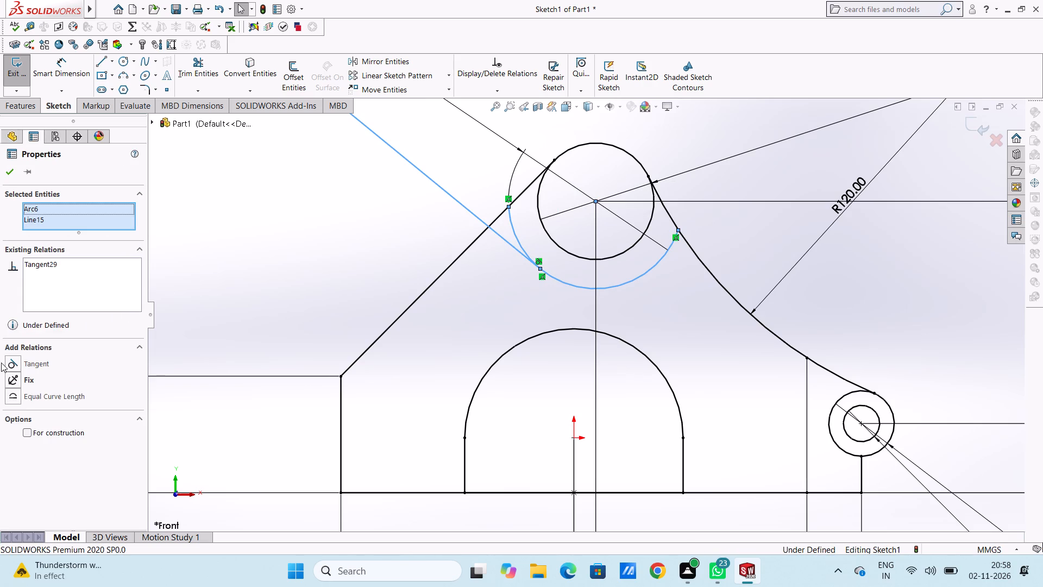
click(8, 359)
click(356, 232)
scroll(356, 232, up, 5)
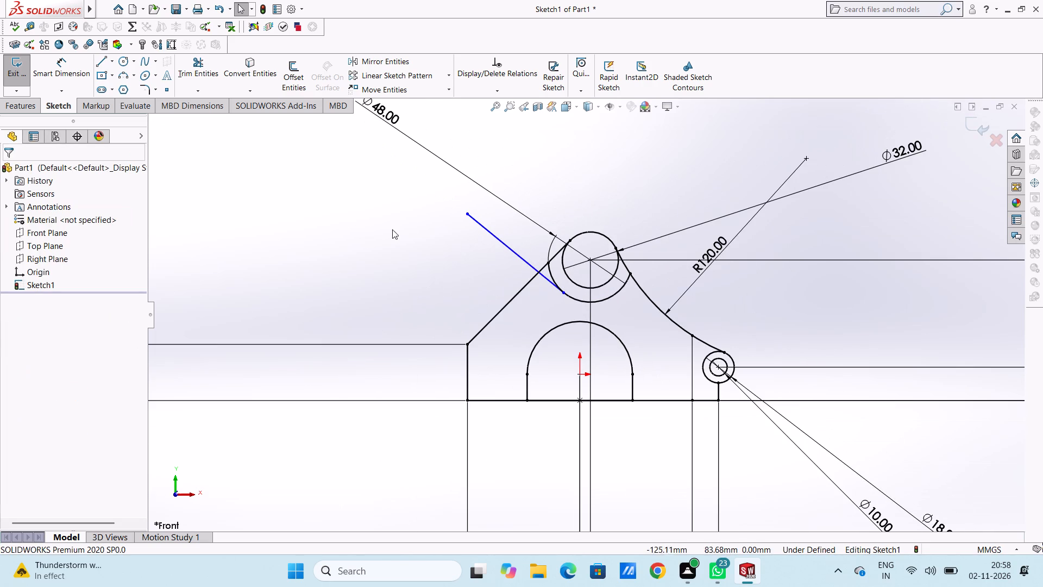
Trim the sloping line beyond the slanted side and the 48 mm arc segment between the slanted side and the tangent point.
click(192, 58)
scroll(564, 295, down, 1)
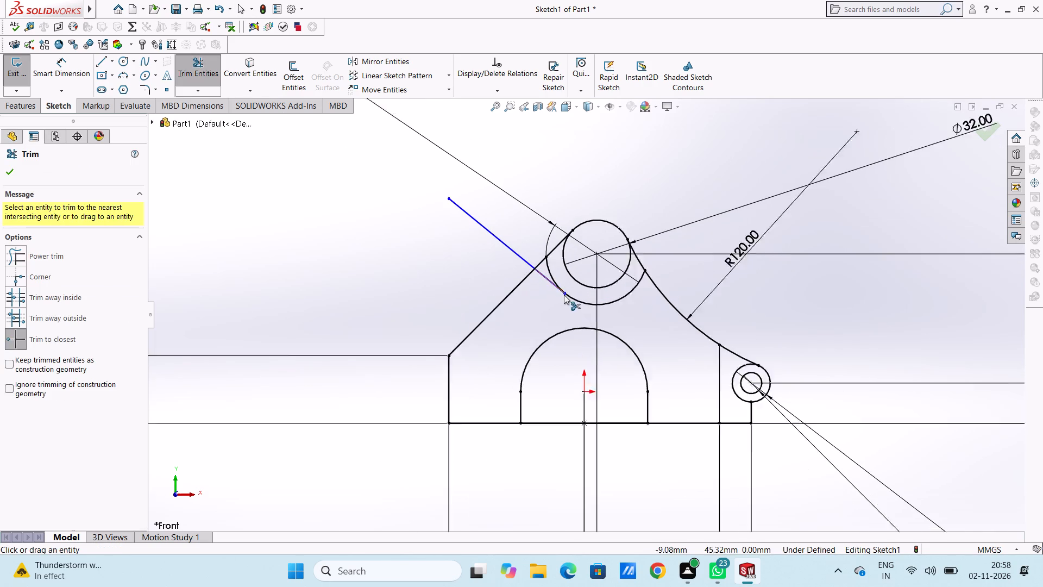
scroll(564, 295, down, 3)
click(496, 236)
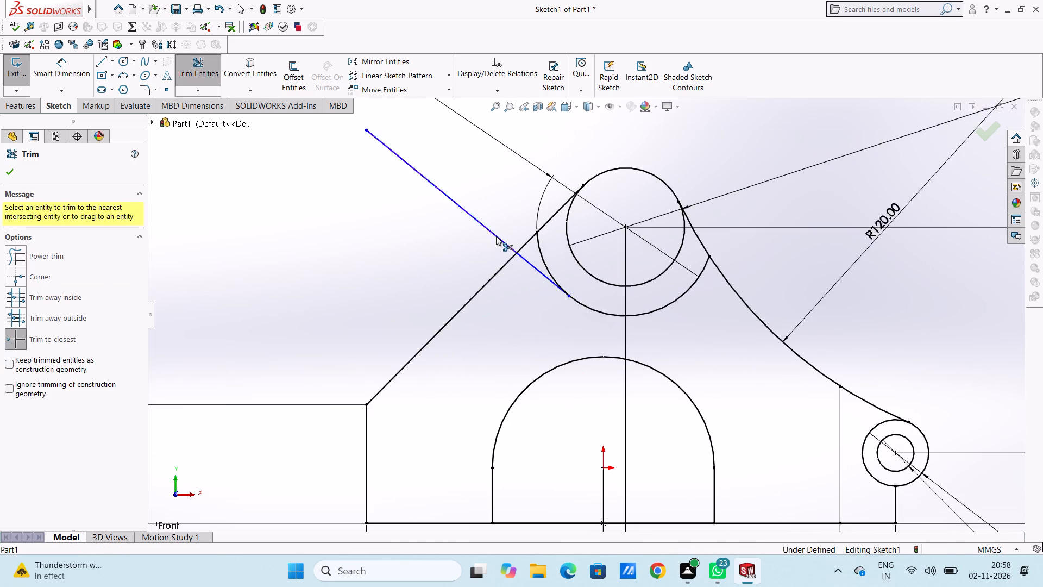
click(539, 251)
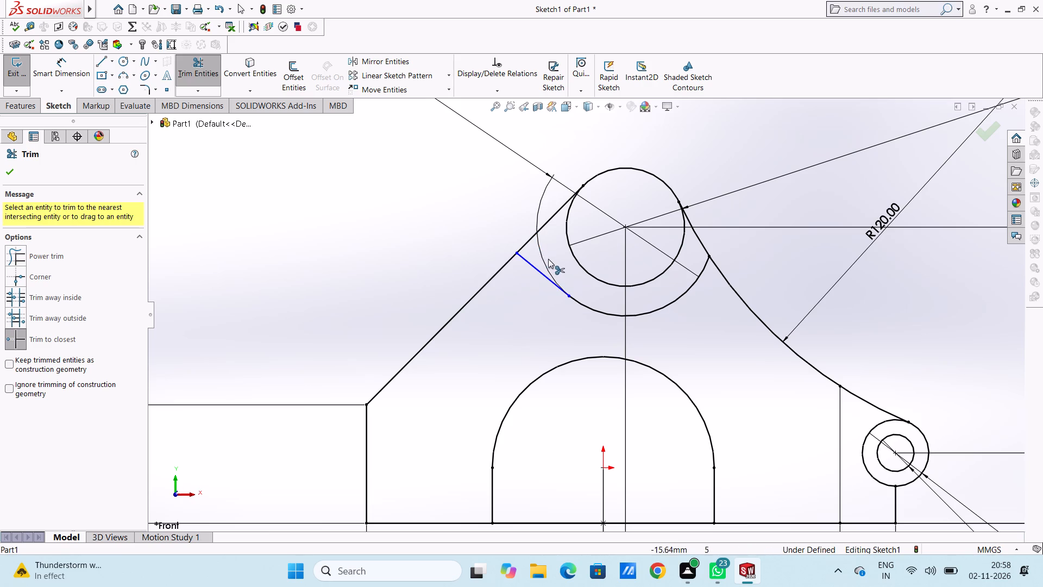
scroll(560, 263, up, 4)
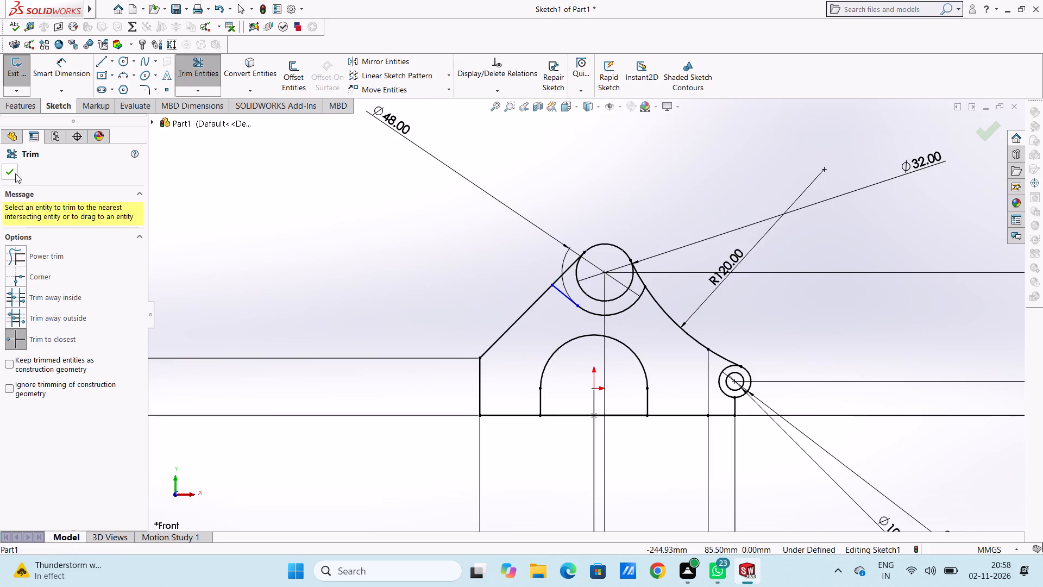
click(15, 172)
click(280, 211)
Add a Fix relation to the point where the short sloping line meets the 48 mm arc.
scroll(607, 313, down, 4)
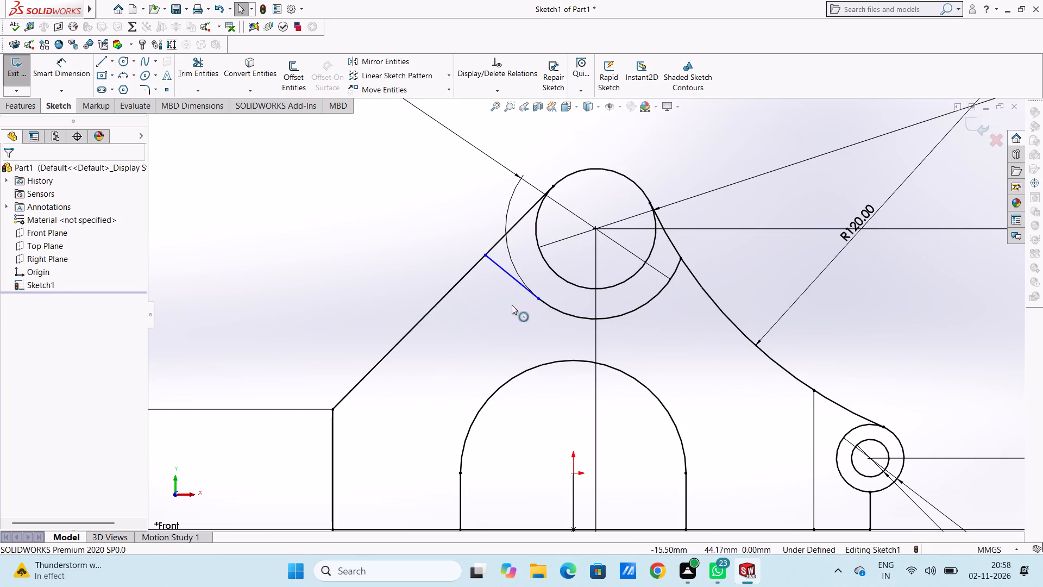
click(538, 299)
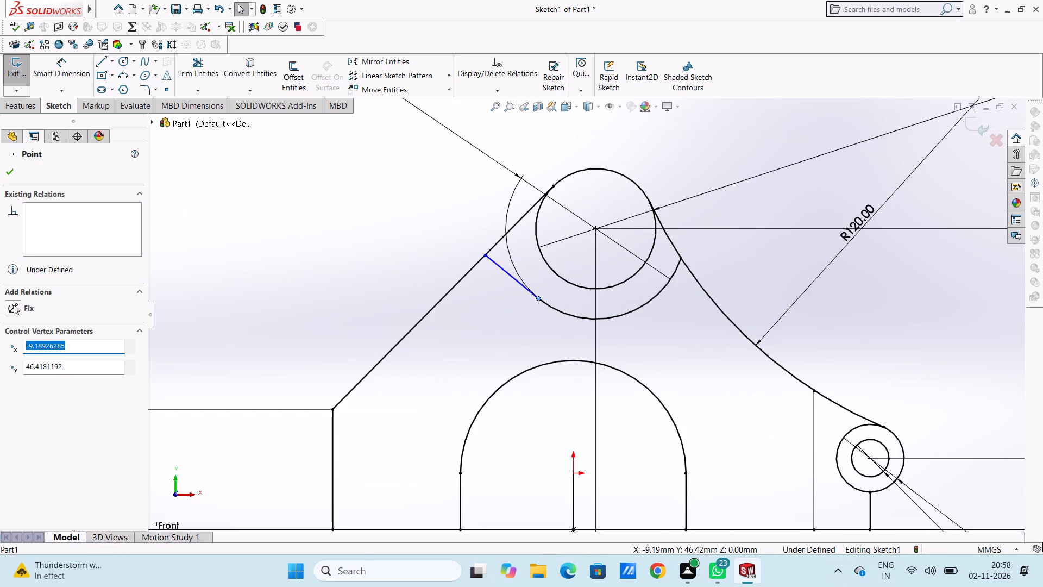
click(14, 304)
click(300, 238)
Delete the 48 mm diameter dimension of the outer top arc.
scroll(467, 265, up, 5)
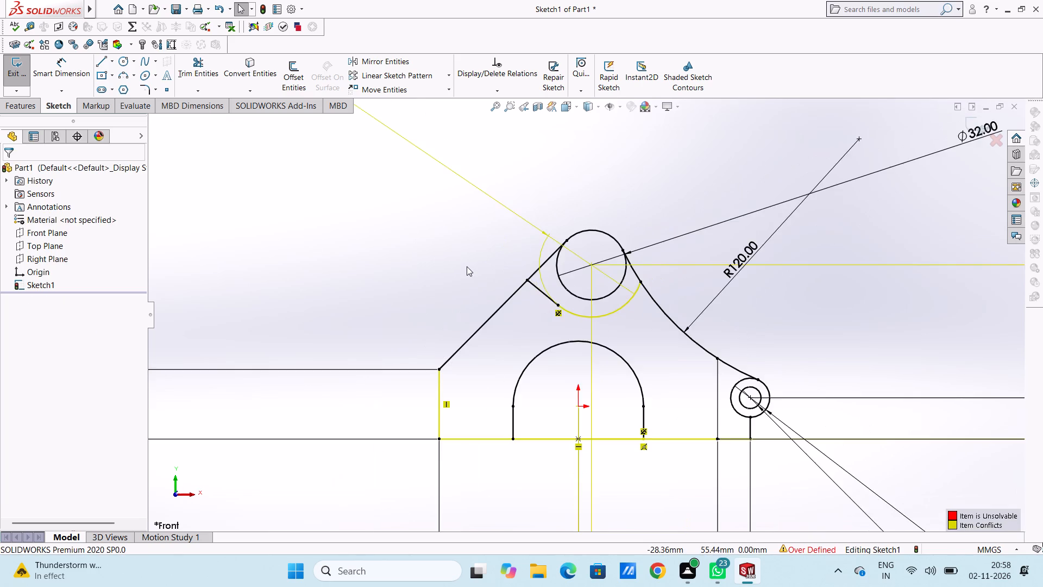
scroll(467, 266, up, 4)
scroll(700, 346, up, 3)
scroll(700, 346, down, 3)
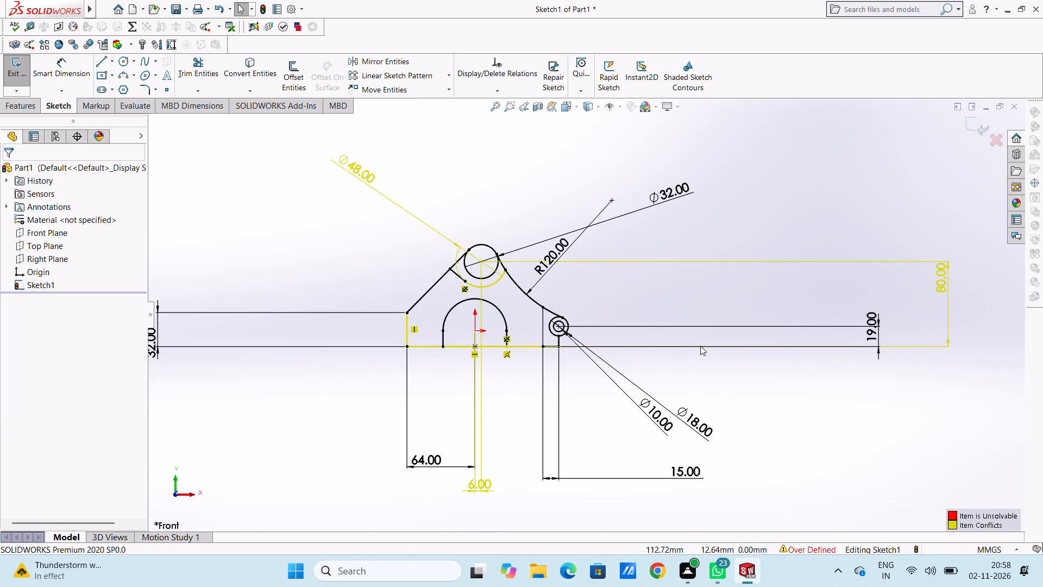
scroll(700, 346, up, 3)
scroll(691, 362, down, 2)
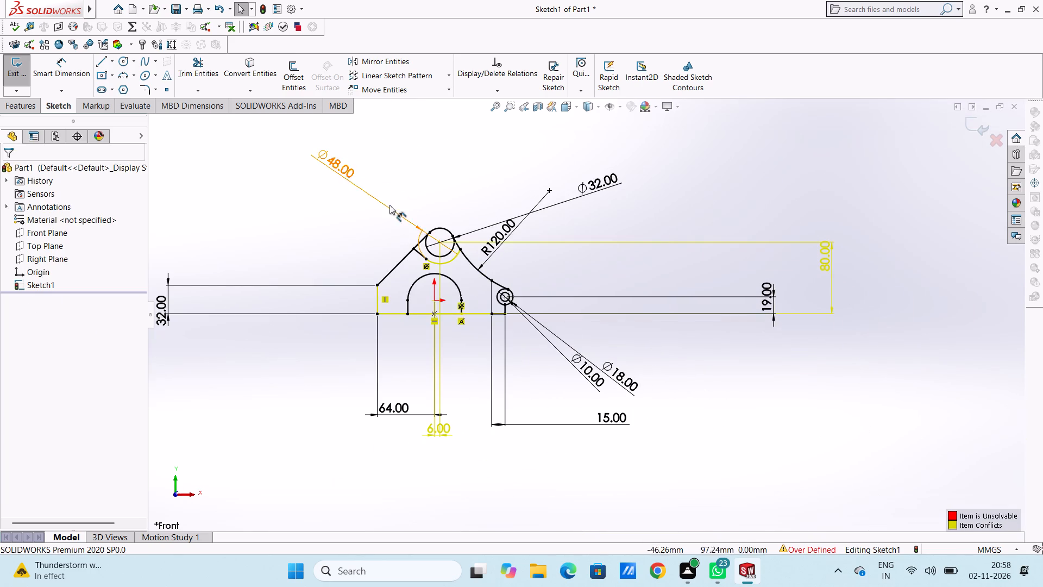
click(344, 170)
right_click(281, 189)
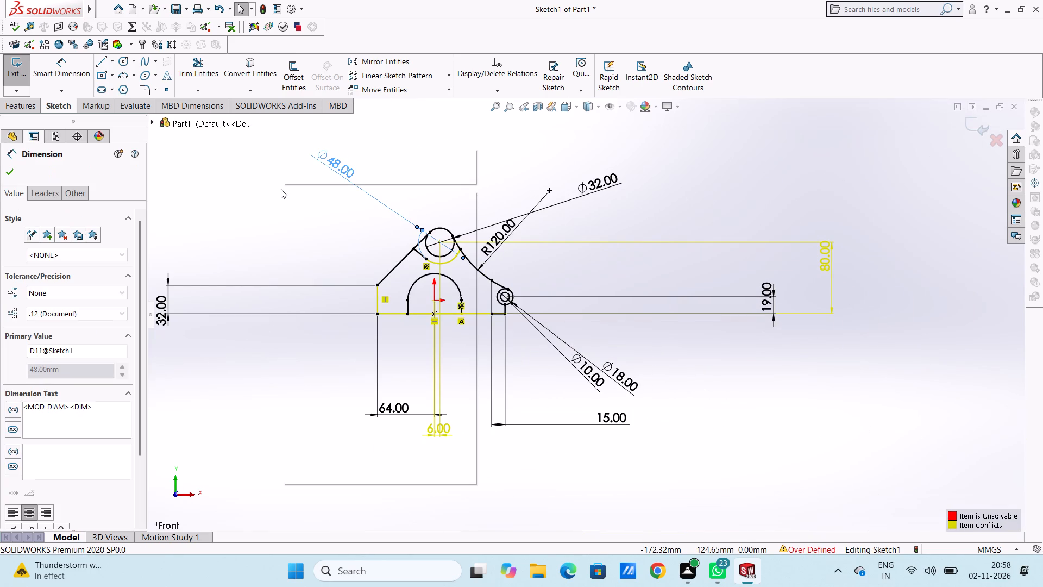
click(319, 339)
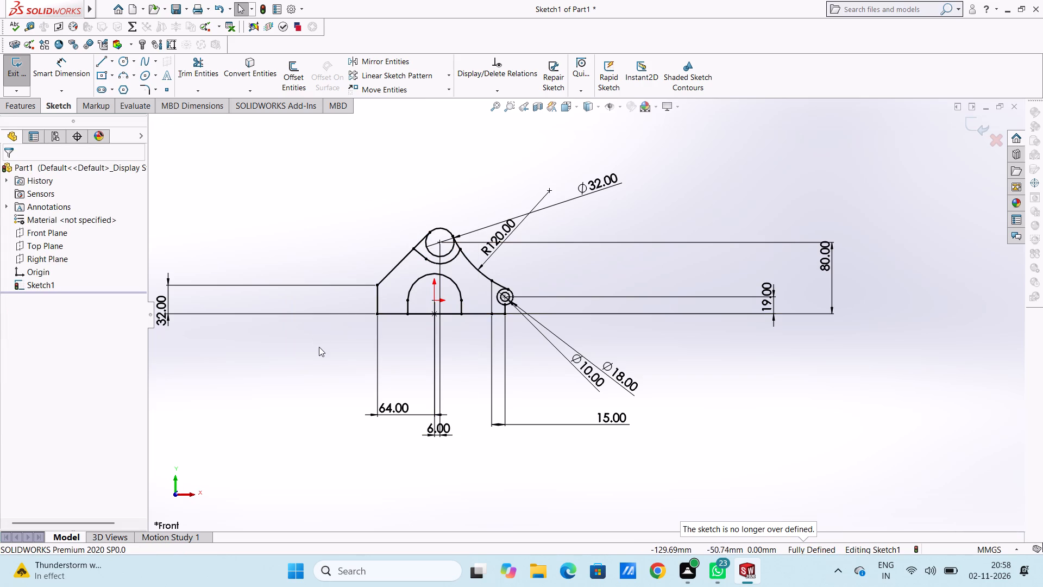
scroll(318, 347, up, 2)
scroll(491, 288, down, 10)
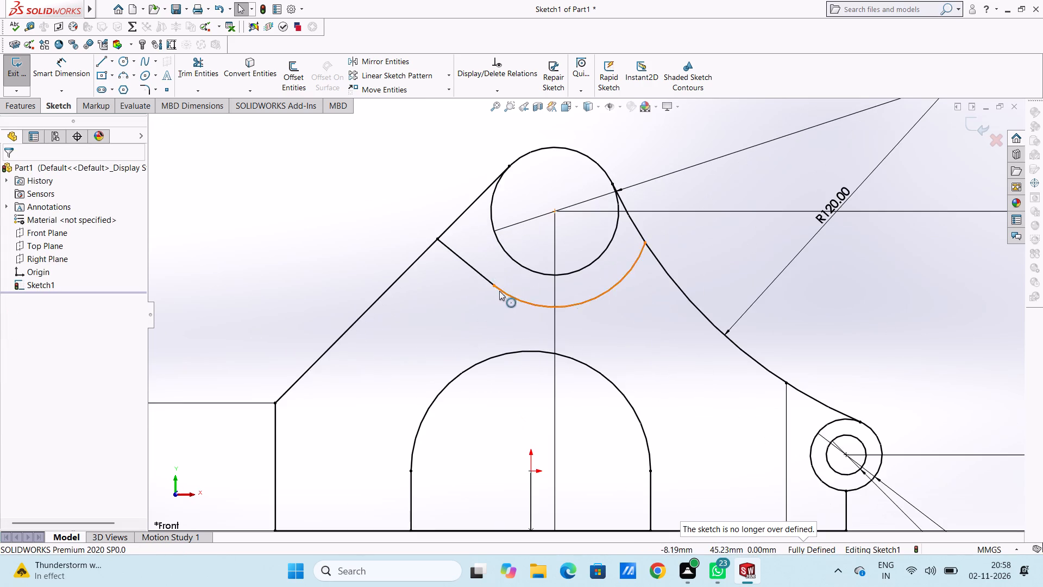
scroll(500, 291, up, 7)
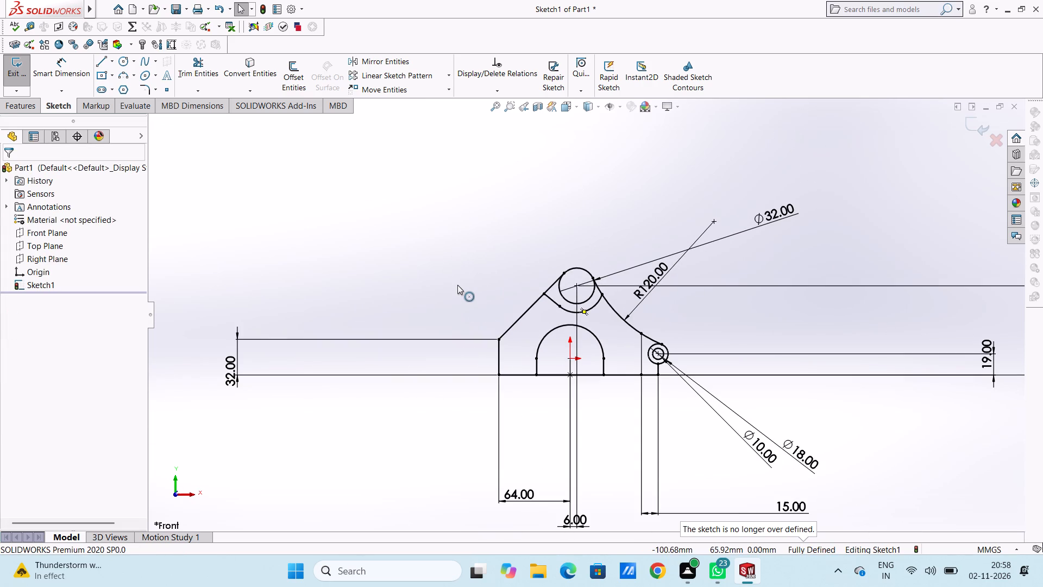
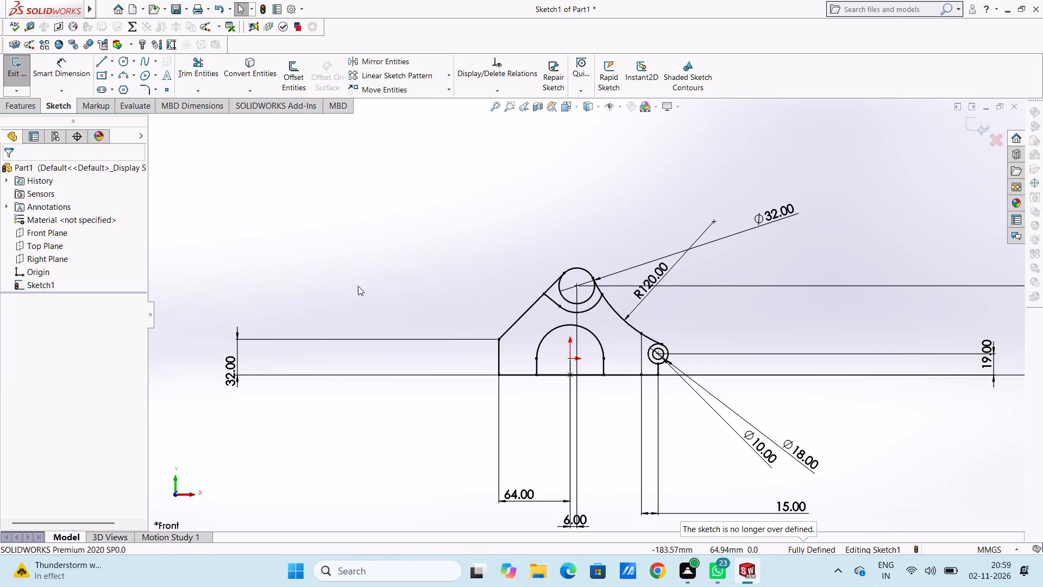
Draw a horizontal line from the upper end of the profile's left vertical side, across the arch, to beyond the small concentric circles.
click(105, 65)
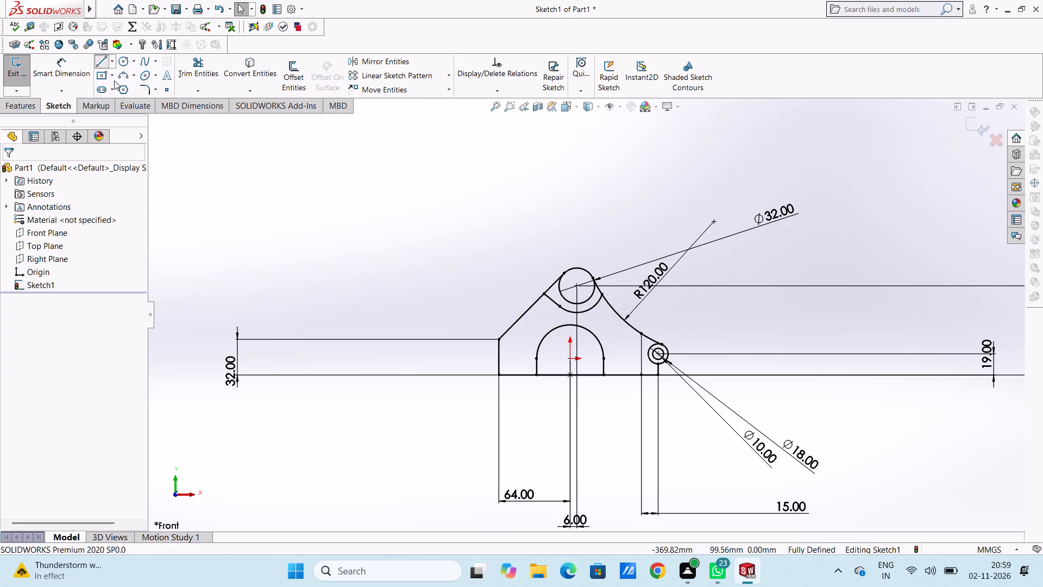
click(498, 338)
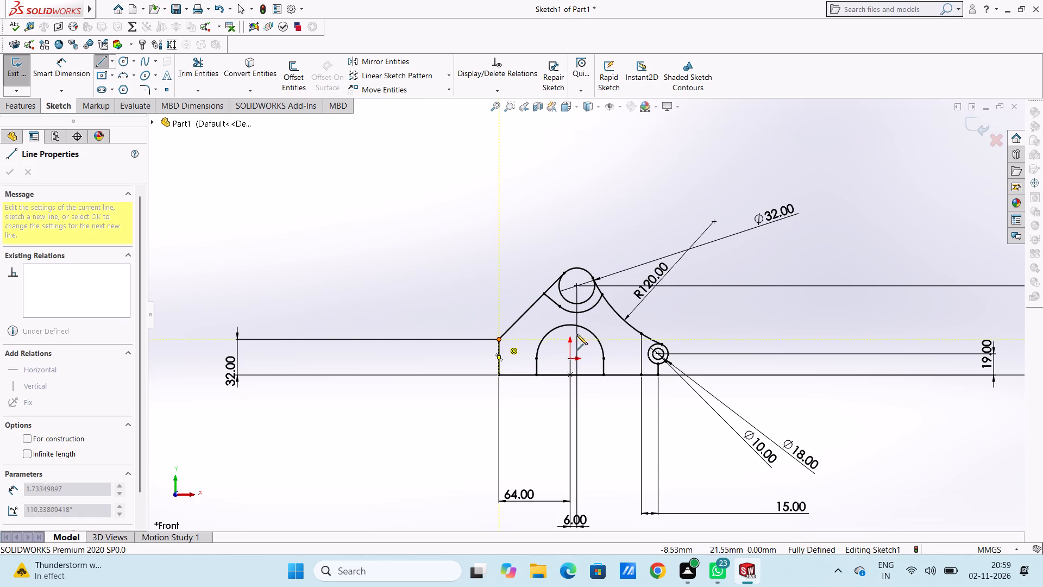
click(695, 339)
right_click(843, 199)
click(851, 208)
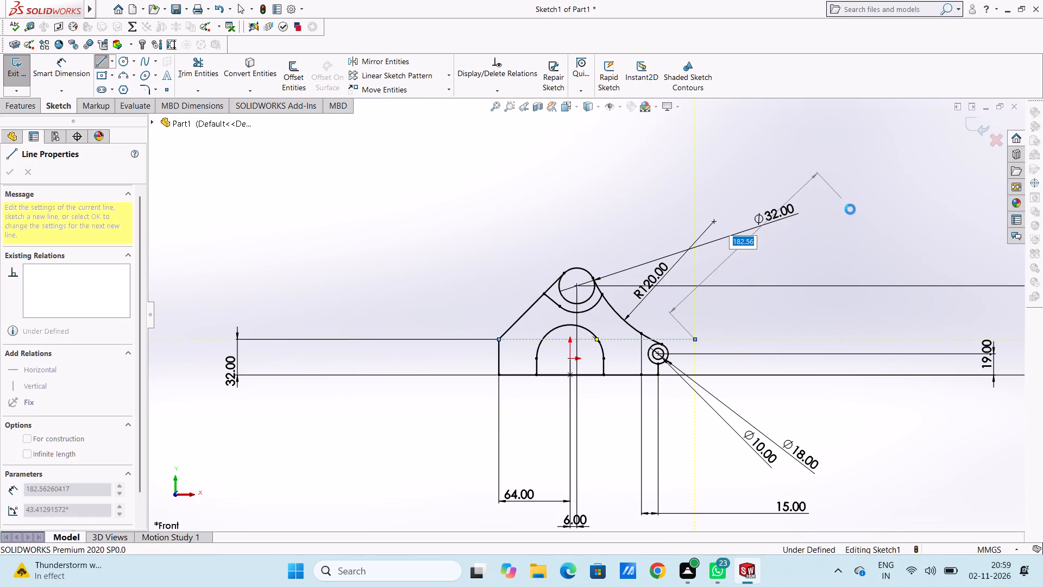
click(832, 224)
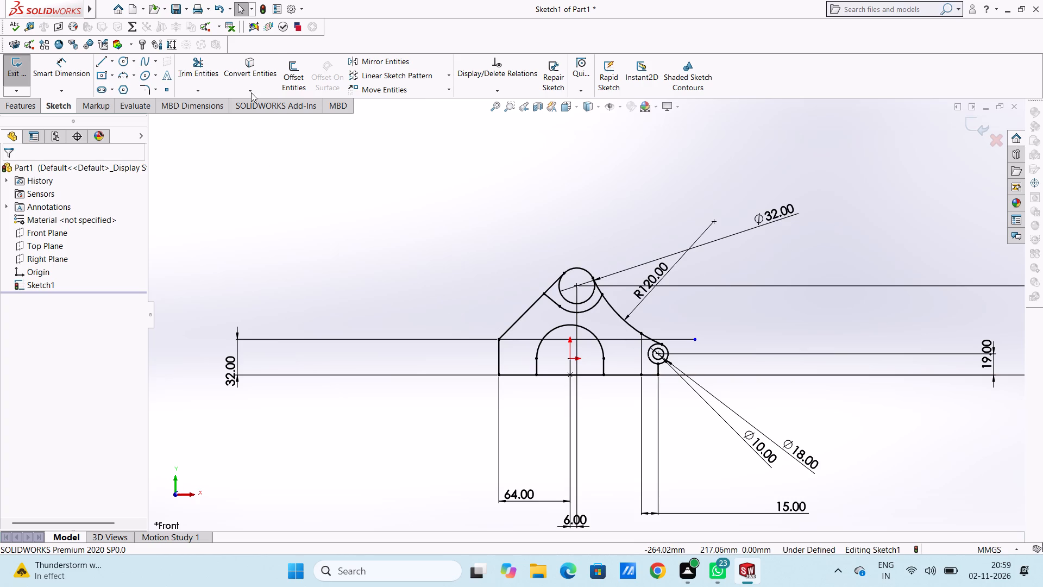
Trim the horizontal line inside the arched opening and where it extends past the curved right-hand outline.
click(206, 72)
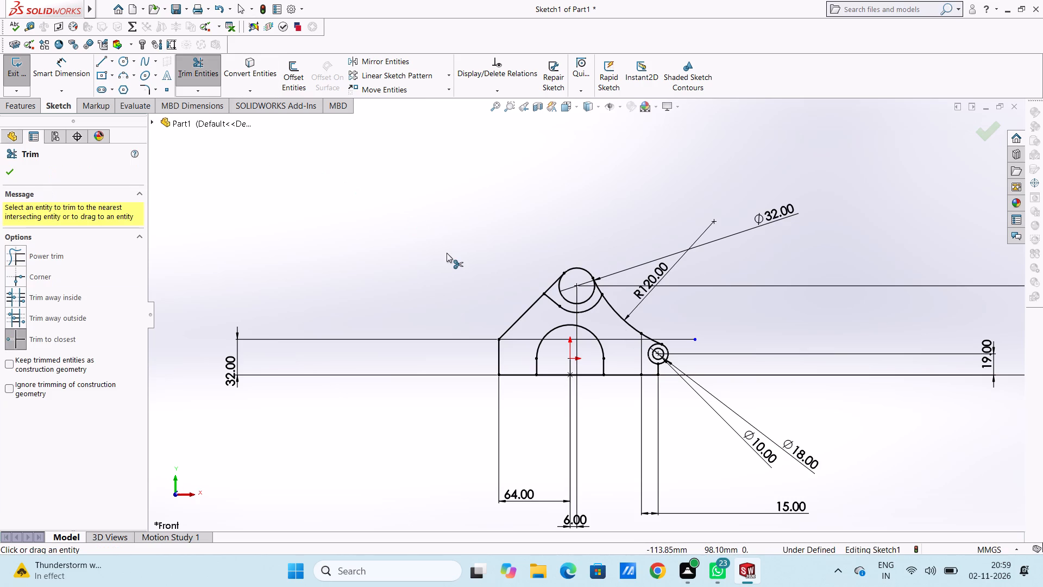
scroll(581, 366, down, 2)
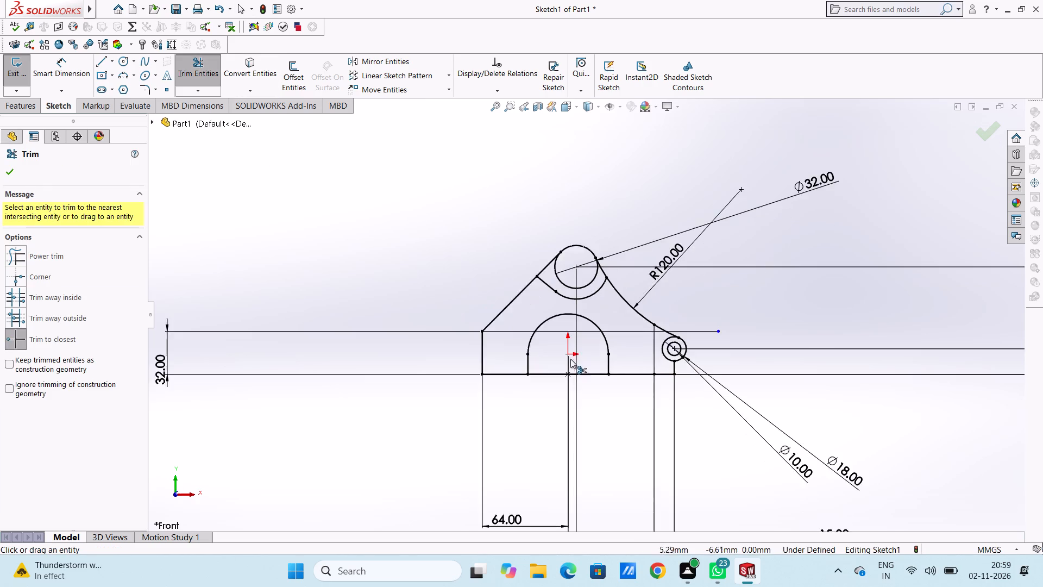
scroll(570, 359, down, 2)
click(539, 301)
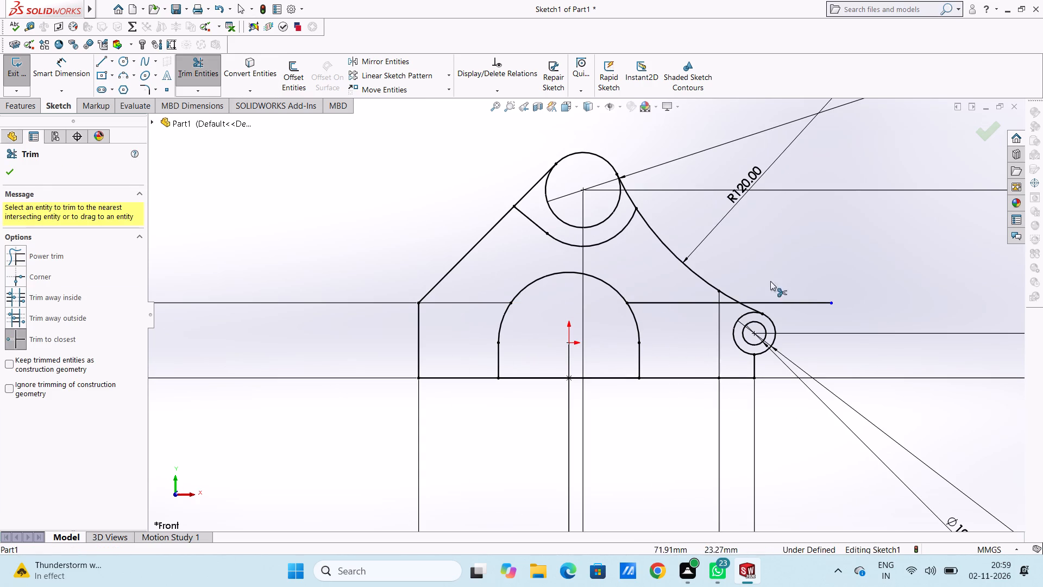
click(809, 302)
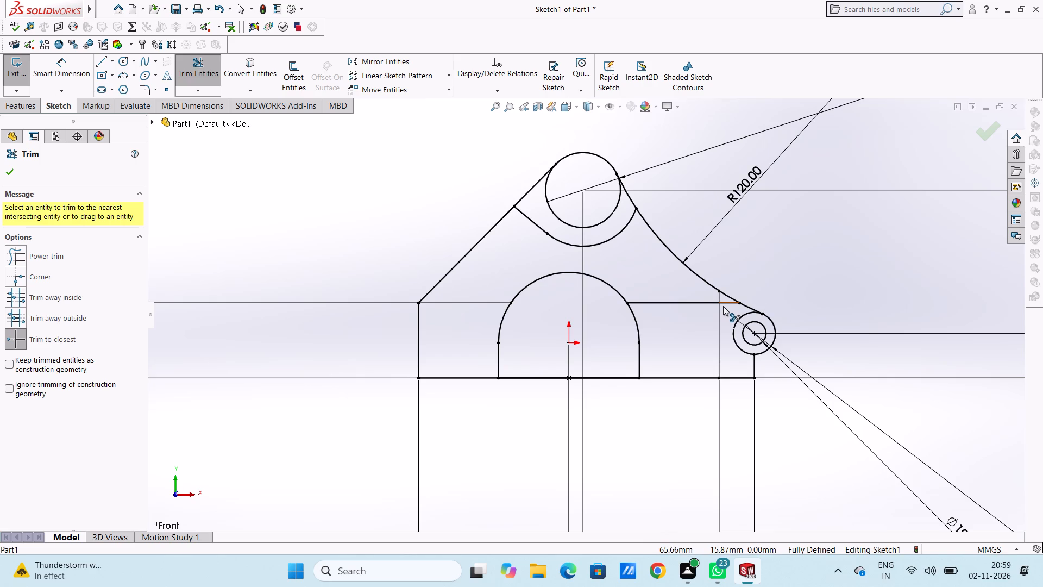
scroll(723, 306, down, 5)
scroll(788, 267, up, 2)
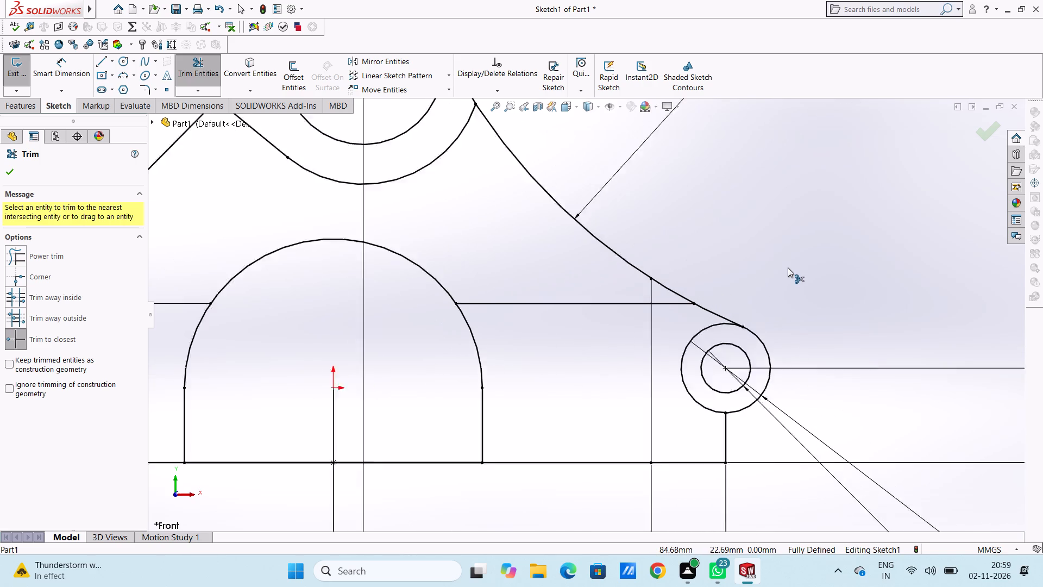
scroll(788, 267, up, 6)
scroll(740, 268, up, 2)
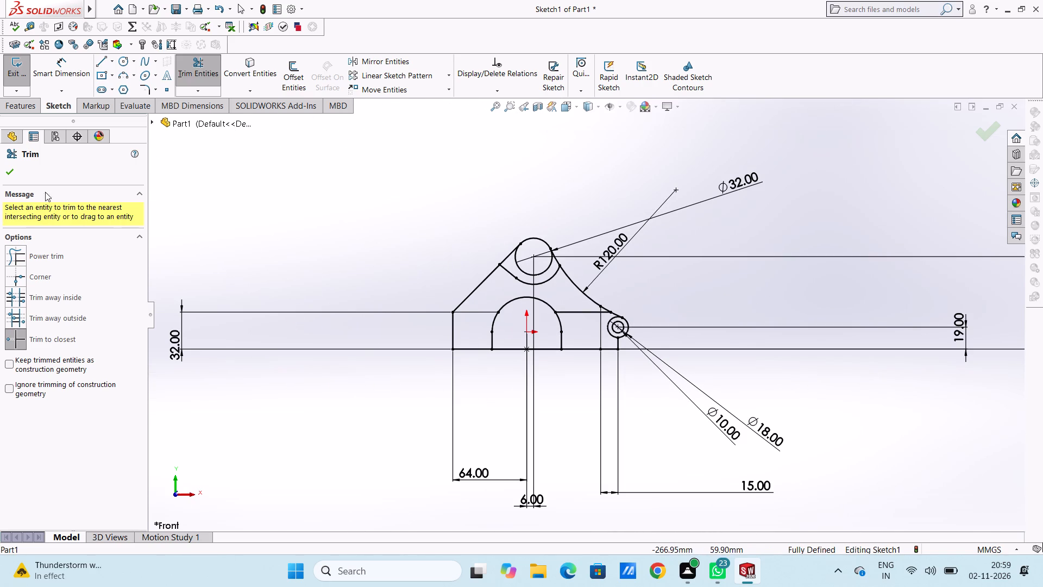
click(10, 176)
click(212, 216)
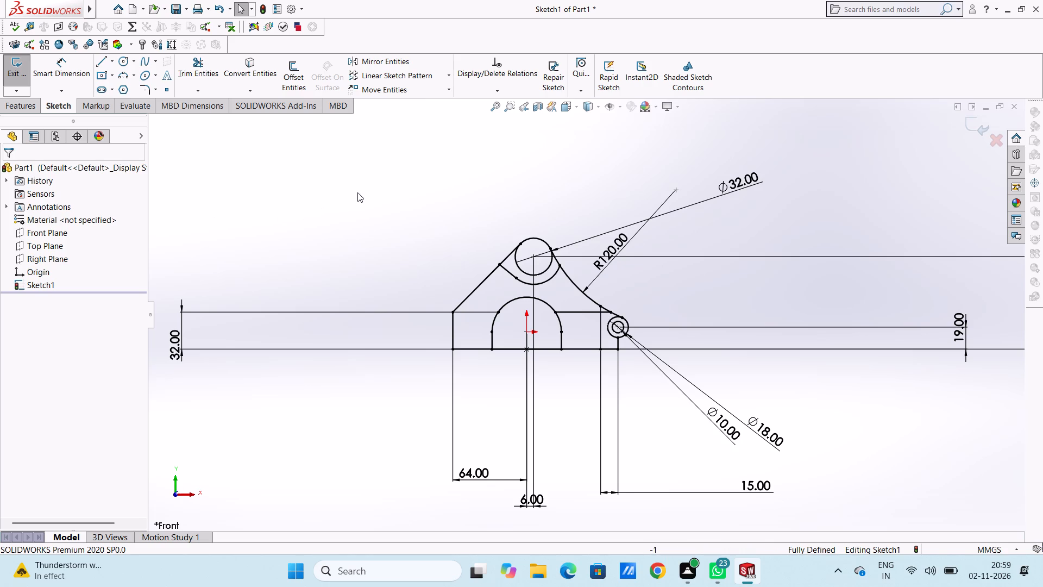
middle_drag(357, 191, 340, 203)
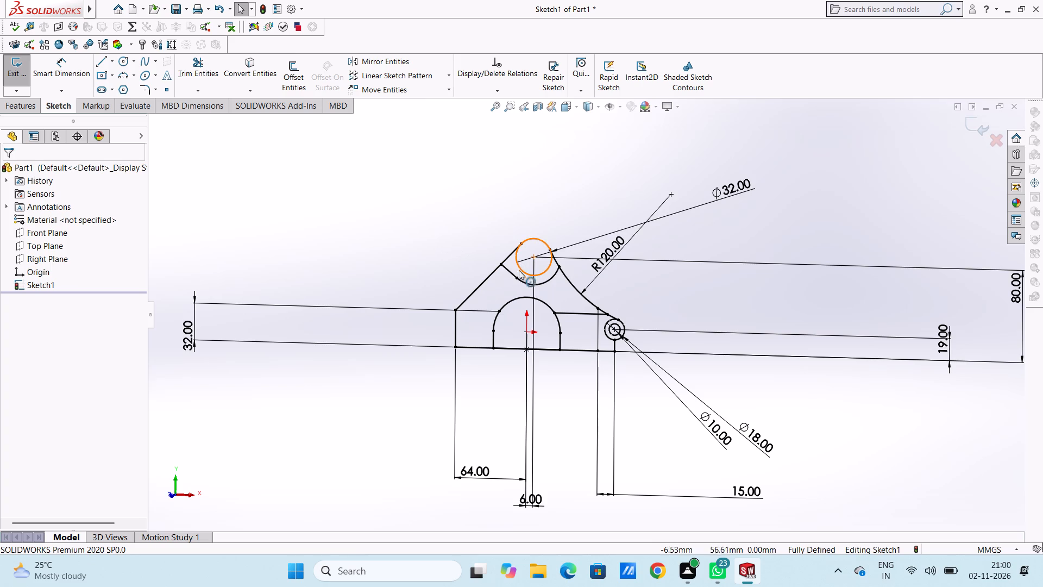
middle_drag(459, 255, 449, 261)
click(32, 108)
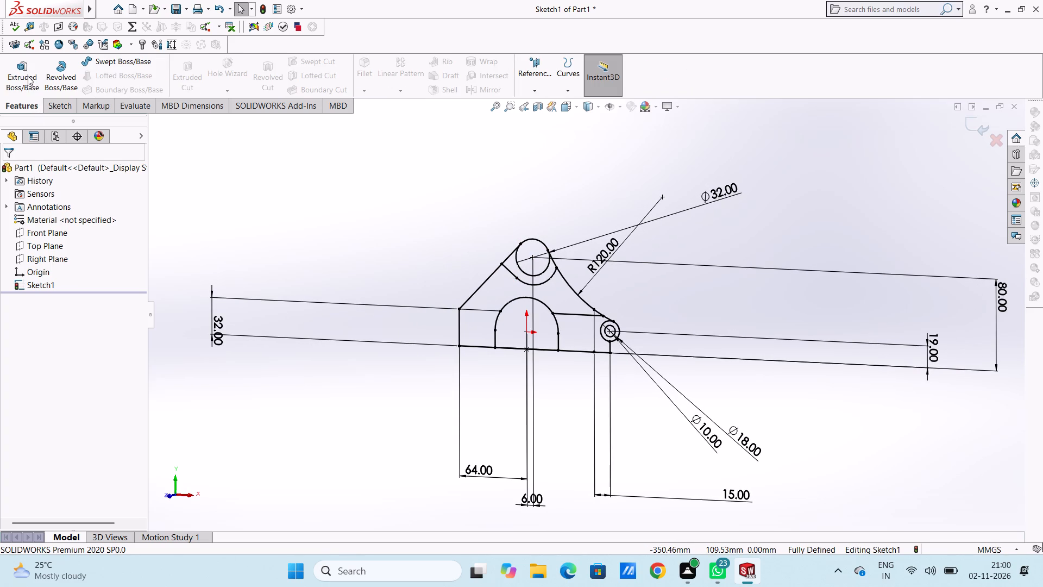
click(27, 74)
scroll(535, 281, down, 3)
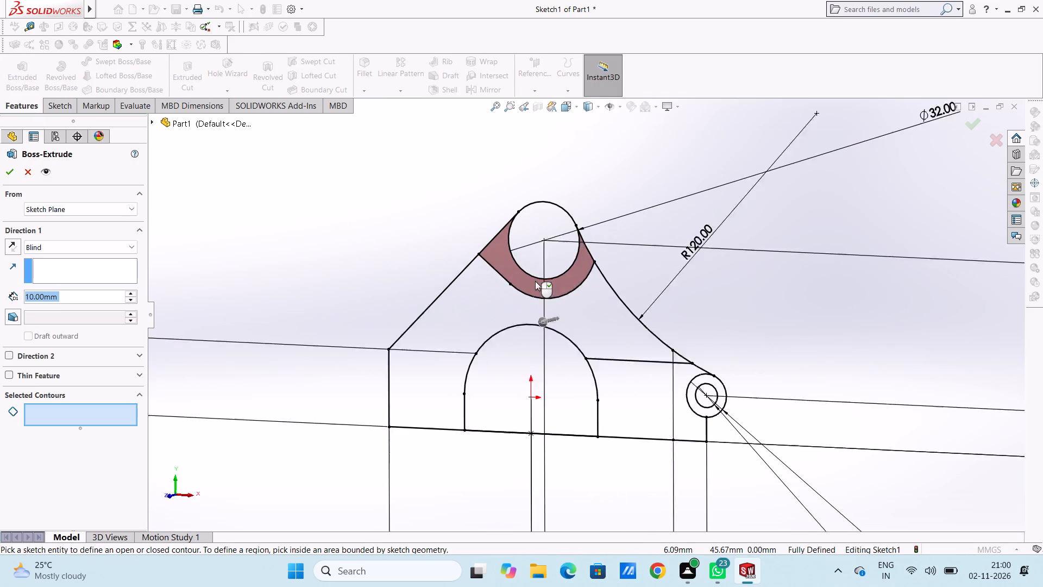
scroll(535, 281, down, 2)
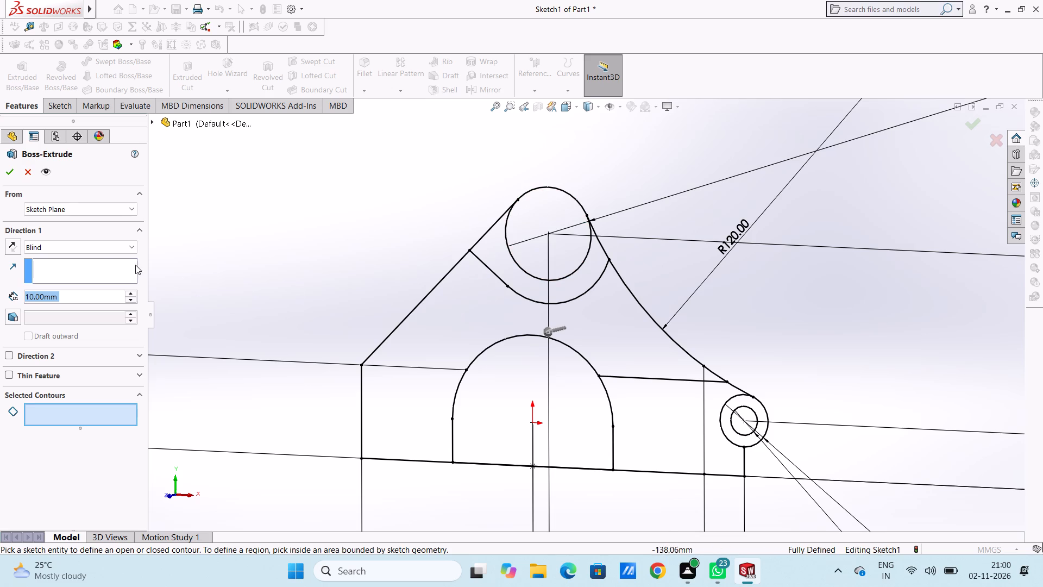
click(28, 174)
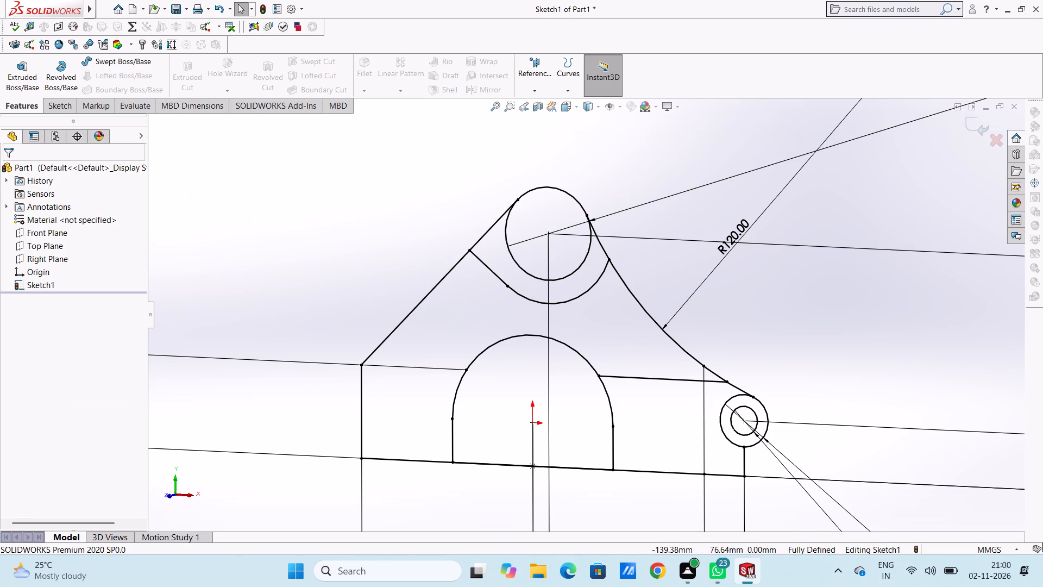
Trim away the lower portion of the 32 mm circle, keeping only the rounded top between the slanted side and the R120 arc.
click(68, 109)
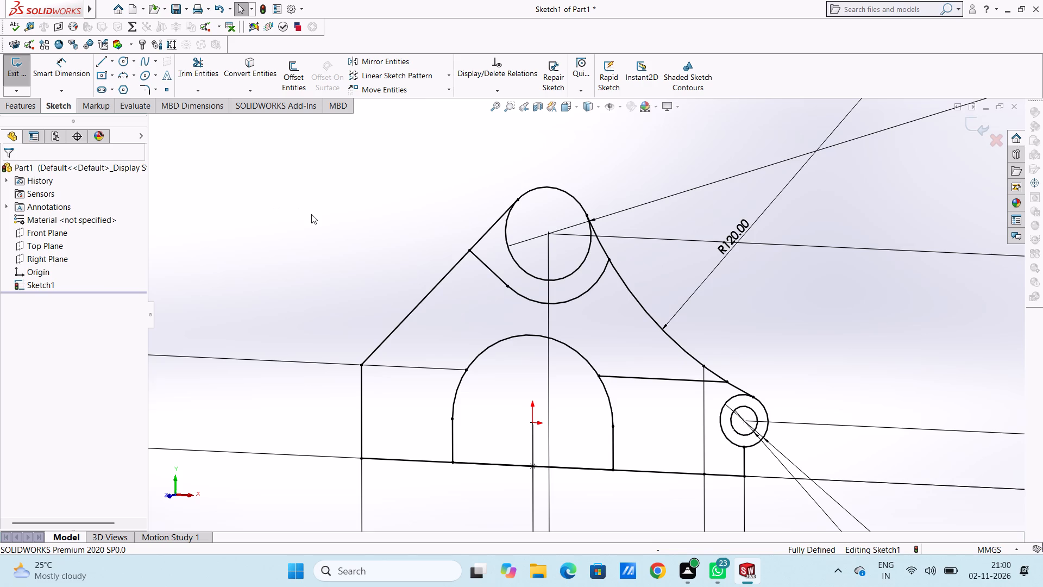
key(ctrl+1)
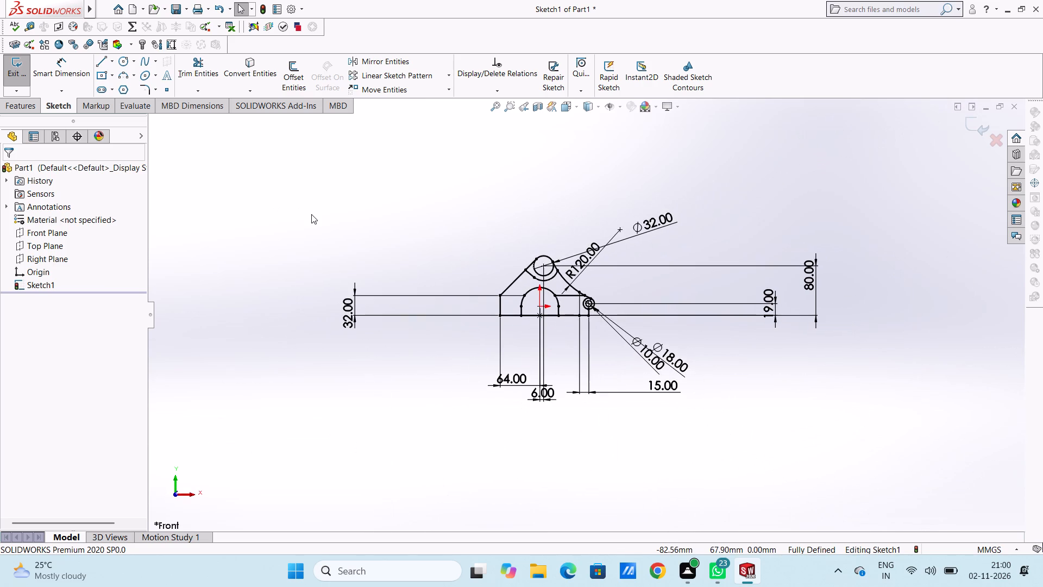
scroll(560, 240, down, 4)
scroll(564, 345, down, 4)
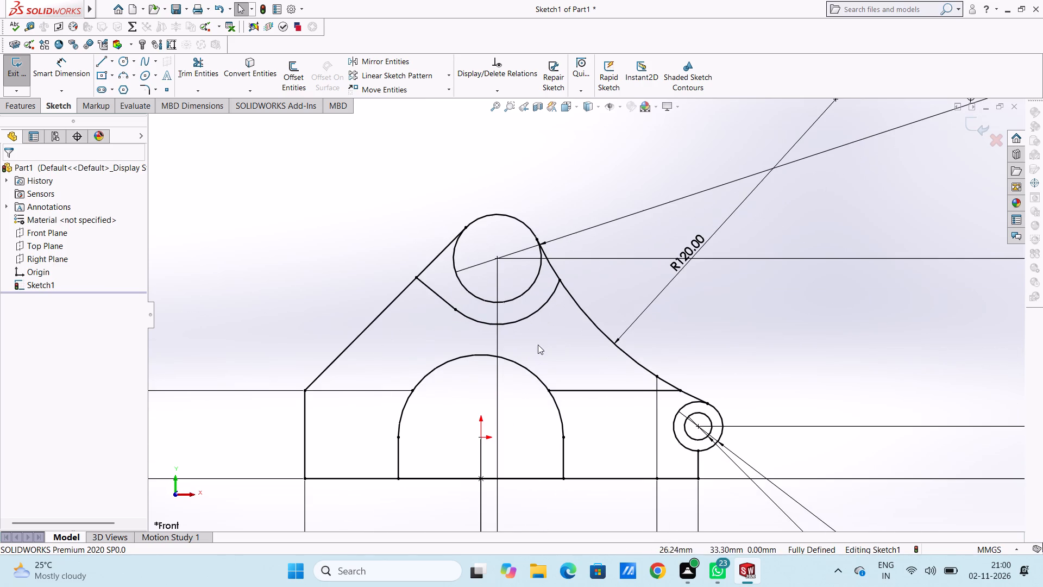
click(207, 58)
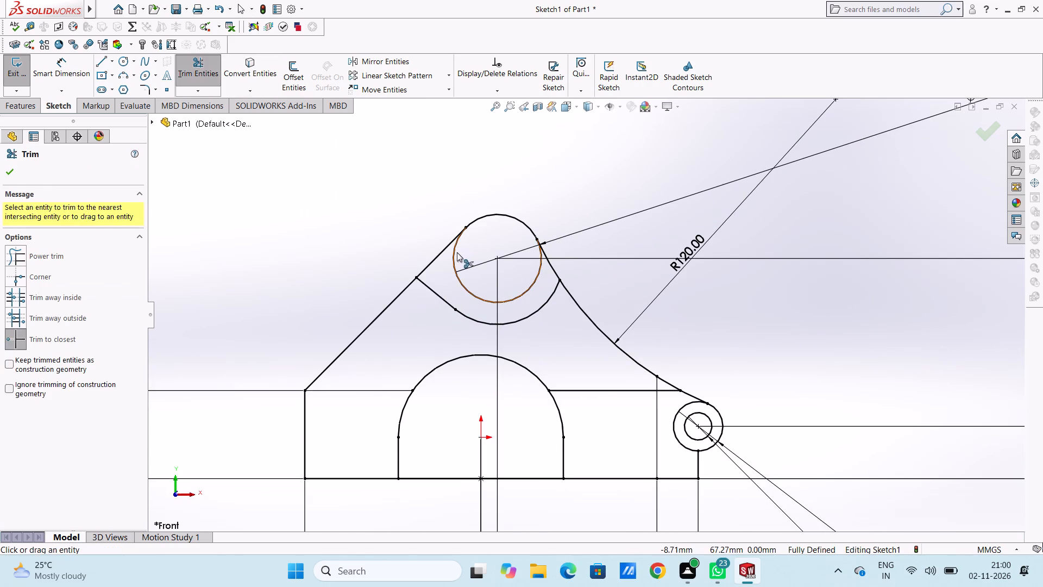
click(454, 252)
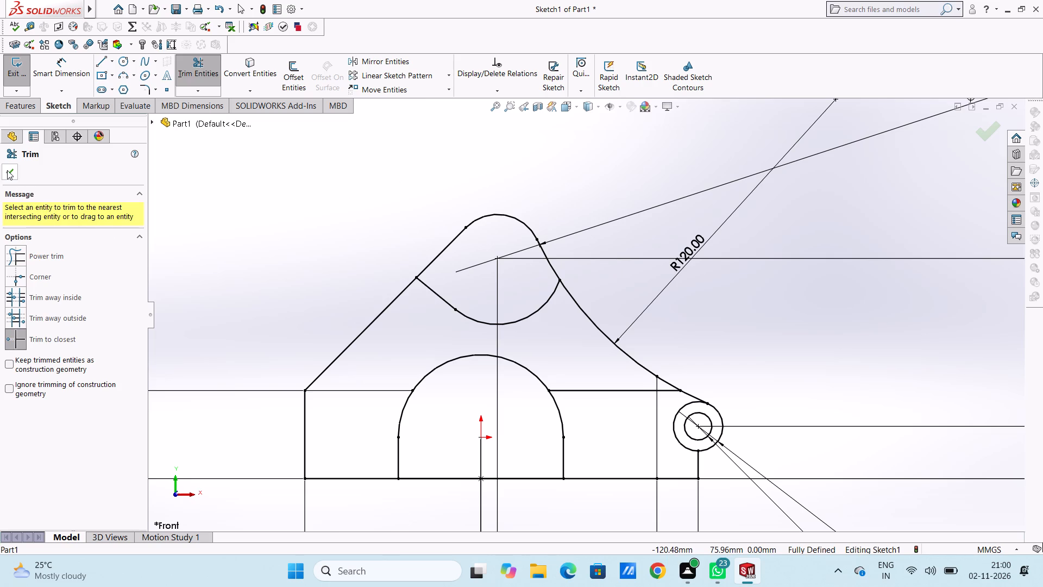
click(8, 170)
click(190, 211)
Draw a circle of radius 8 mm centred on the centre point of the rounded top arc.
click(125, 63)
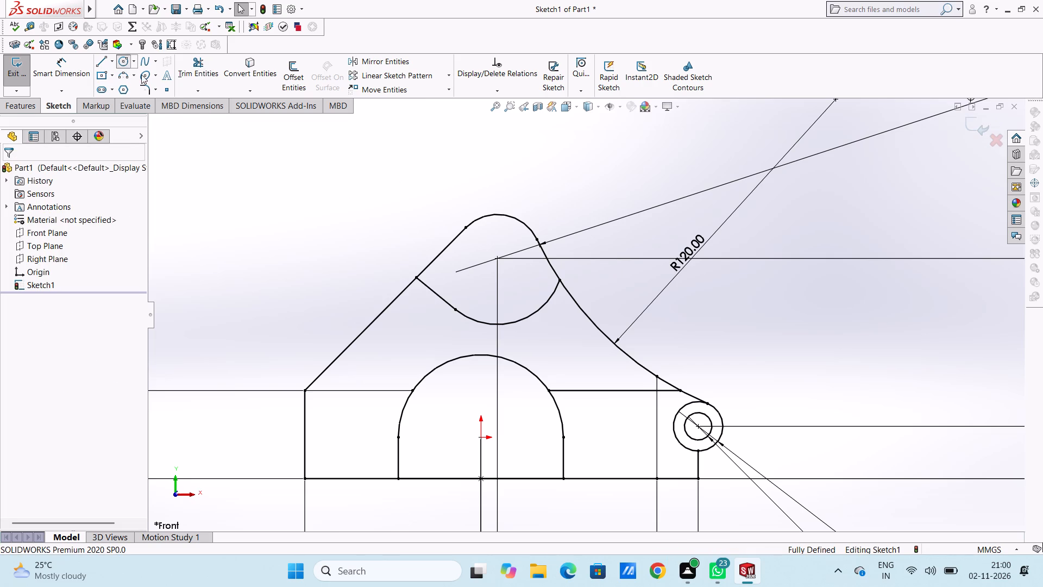
click(497, 260)
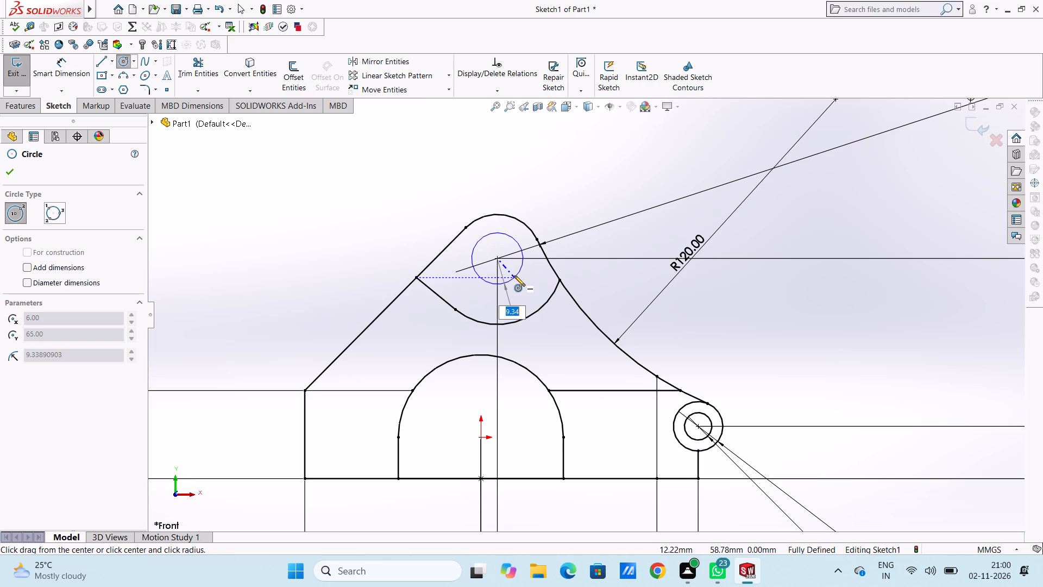
key(8)
key(Return)
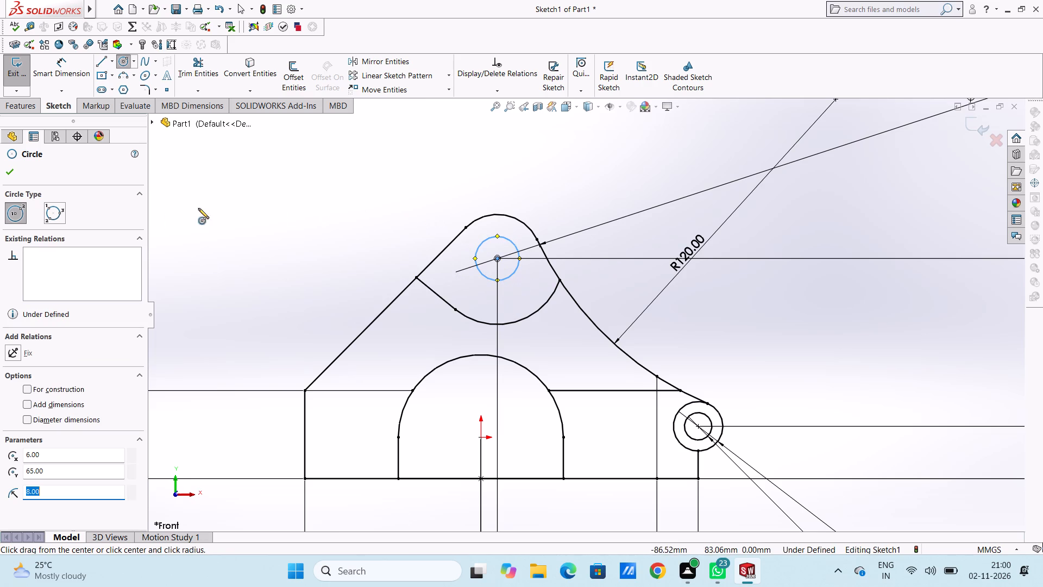
drag(6, 168, 20, 176)
click(210, 237)
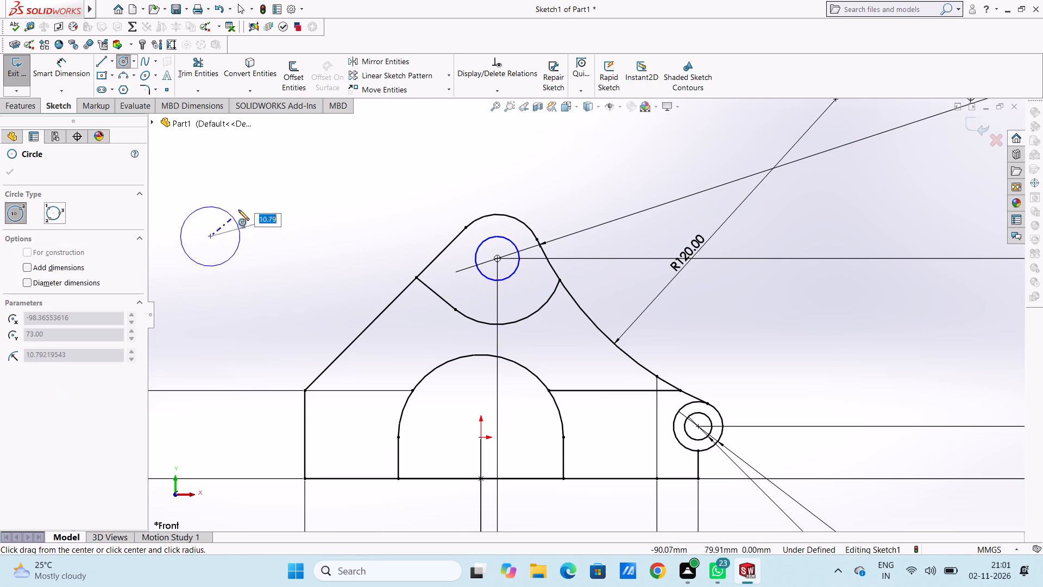
right_click(244, 201)
click(248, 204)
click(282, 205)
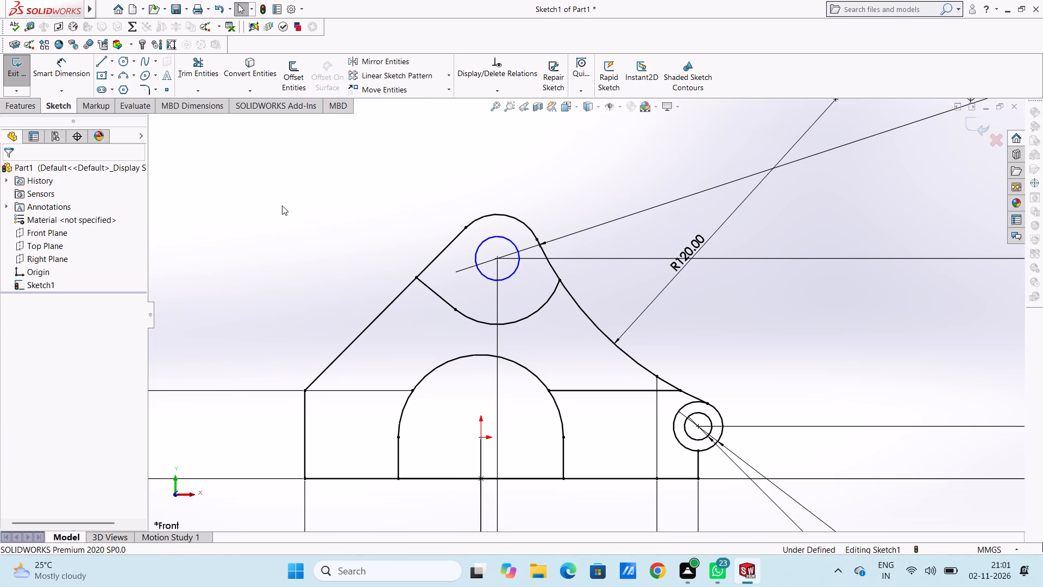
Add a 16 mm diameter dimension to the new circle inside the rounded top.
scroll(346, 235, up, 3)
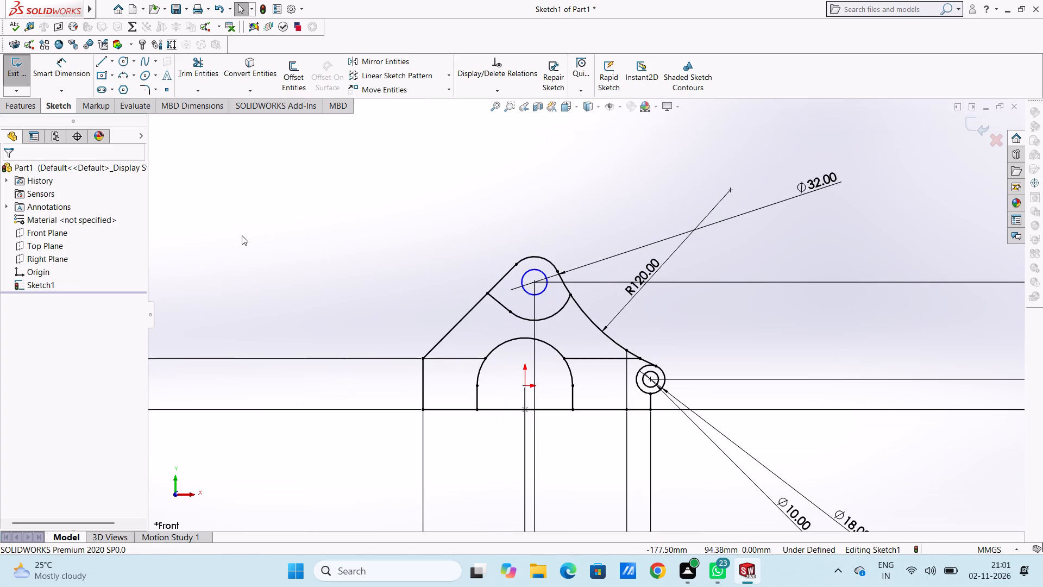
click(76, 64)
click(527, 256)
click(476, 189)
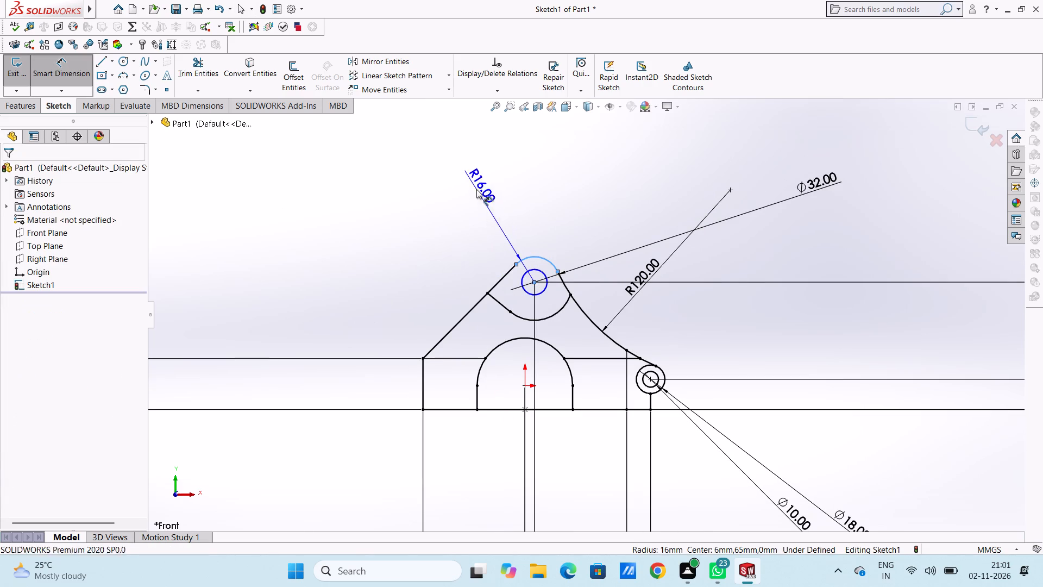
click(608, 227)
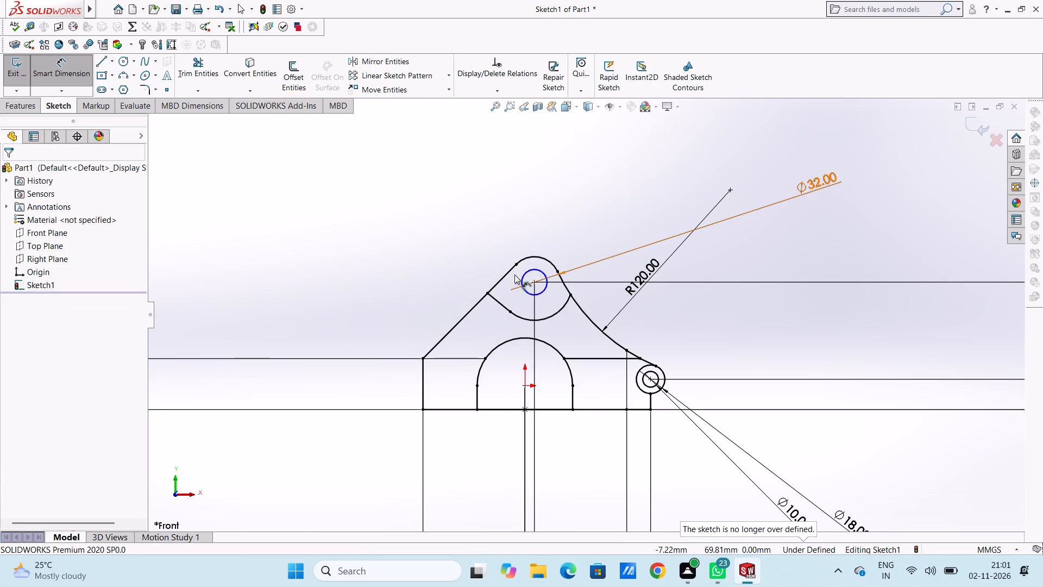
click(521, 275)
click(304, 186)
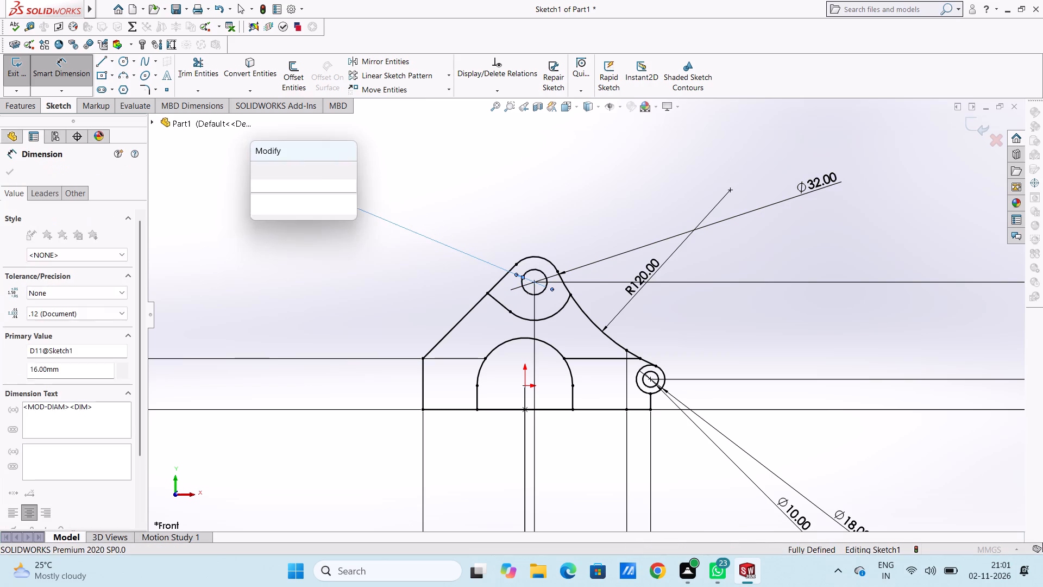
click(257, 170)
click(232, 201)
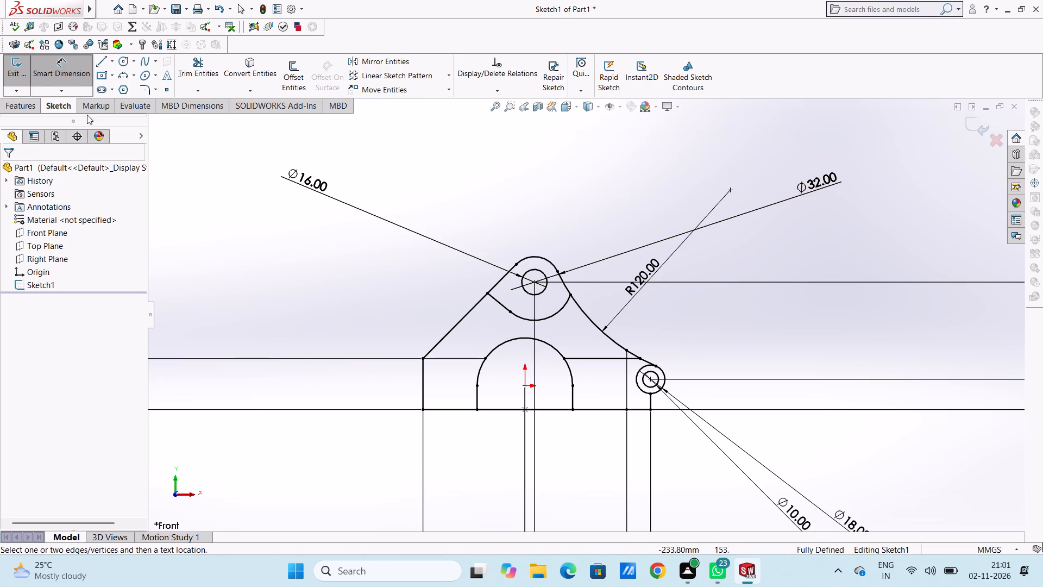
click(77, 84)
Start a boss extrude with the rounded top, upper web, small R120 corner, 18 mm ring and adjoining end strip regions as contours.
click(30, 108)
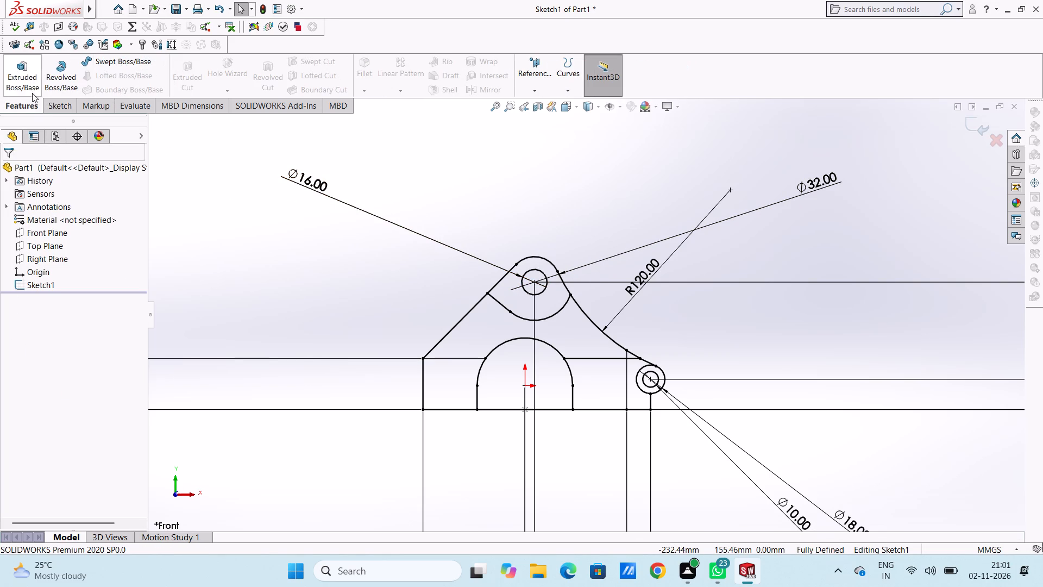
click(26, 76)
scroll(551, 284, down, 5)
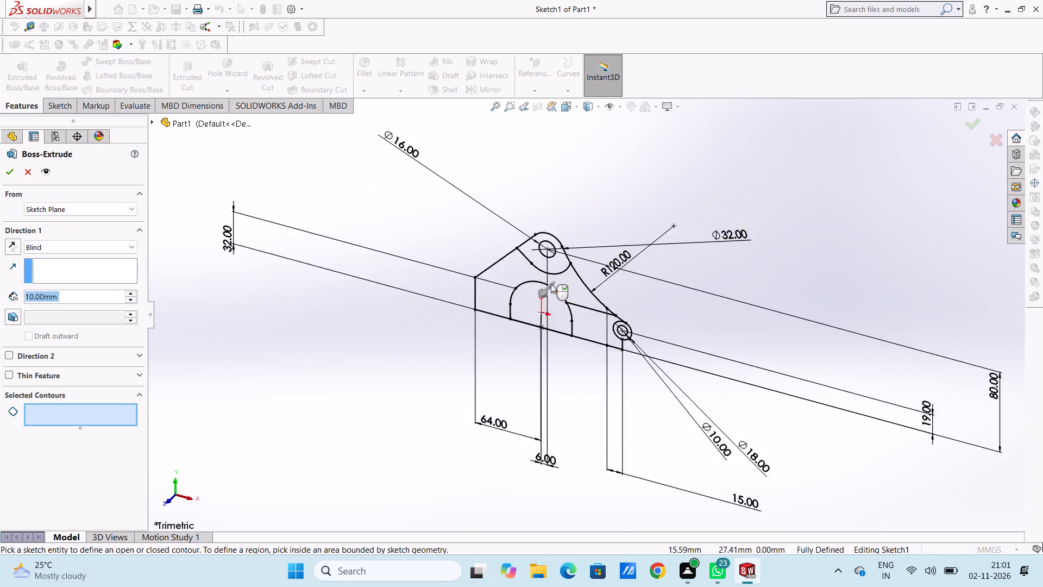
click(566, 252)
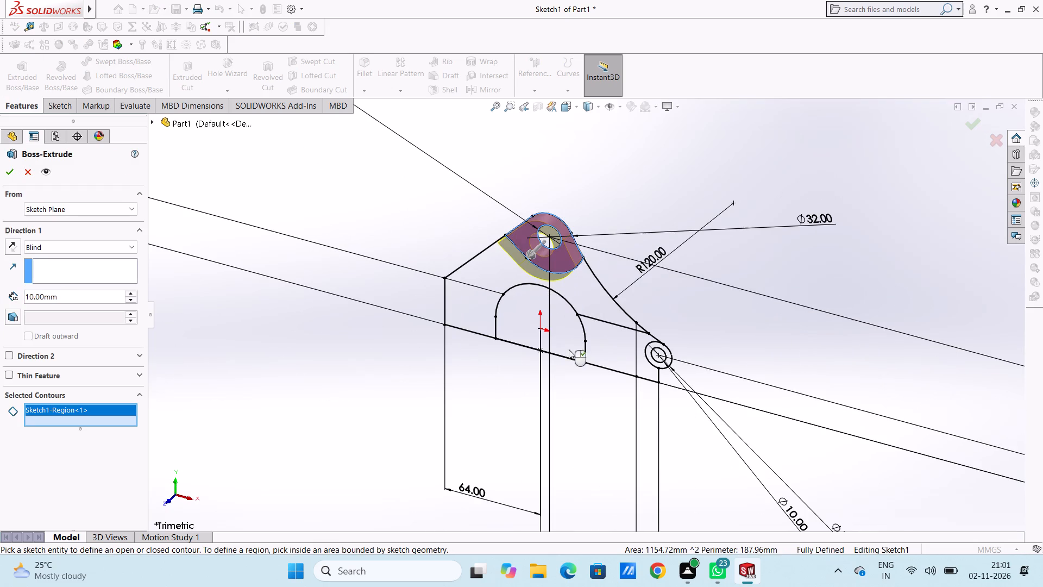
middle_drag(596, 301, 608, 251)
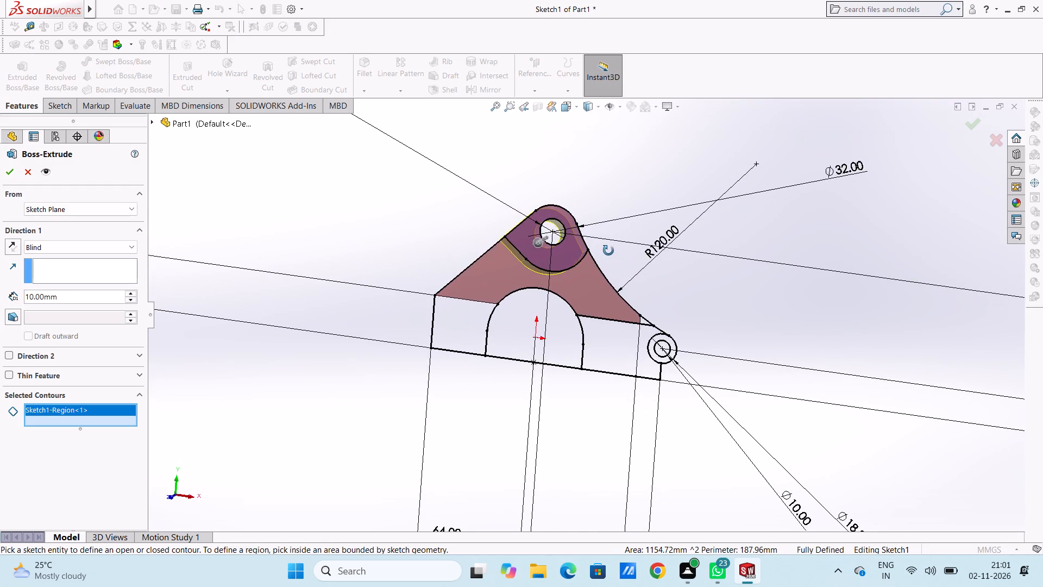
middle_drag(608, 251, 600, 242)
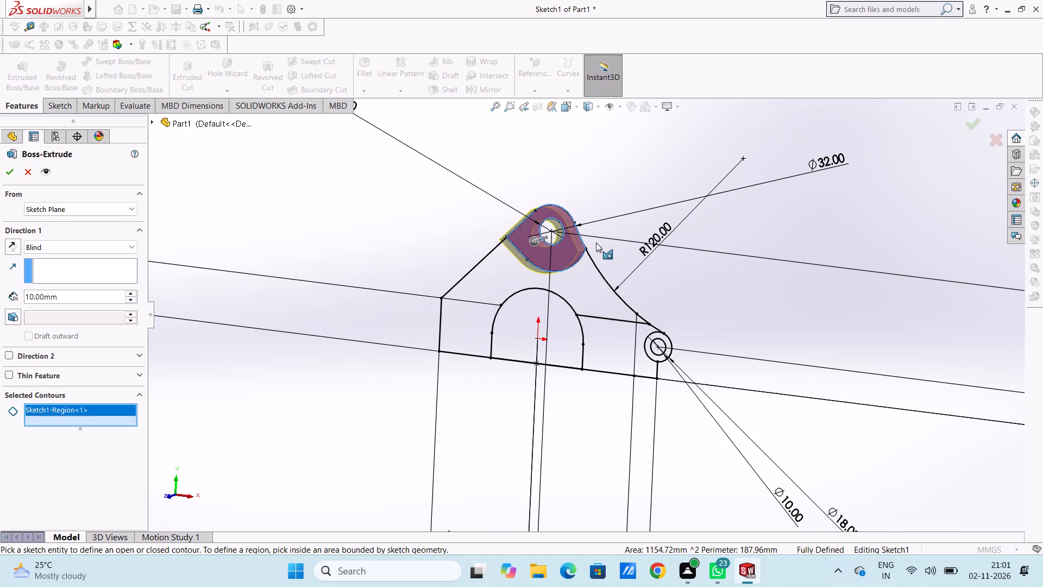
click(589, 296)
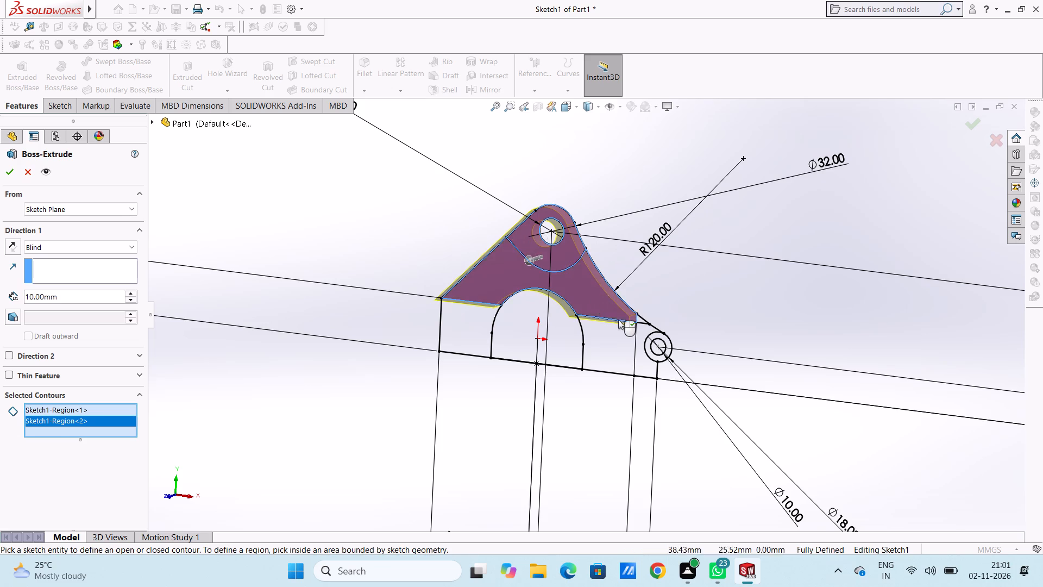
scroll(656, 332, down, 5)
click(602, 295)
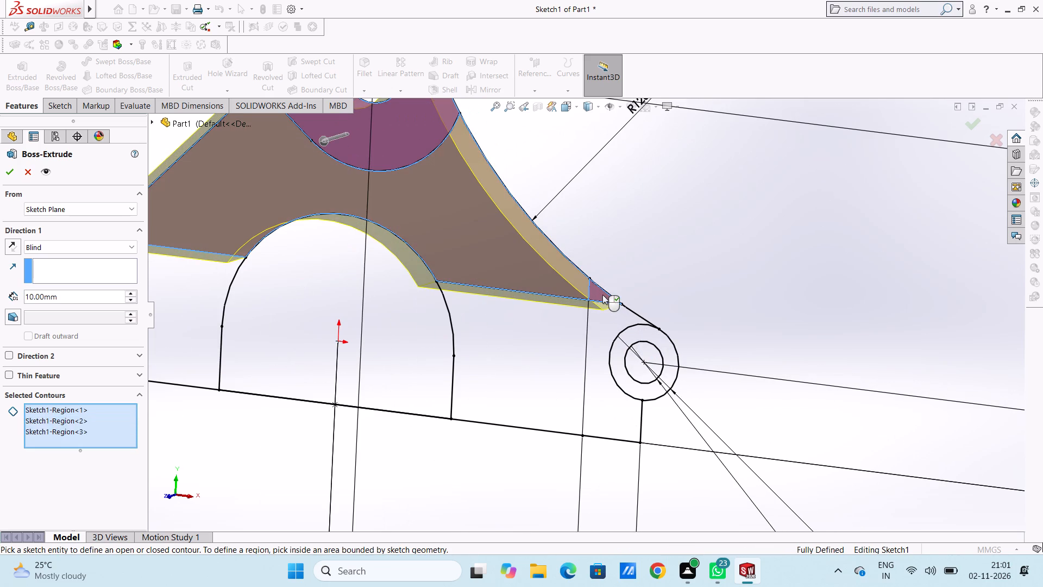
click(665, 342)
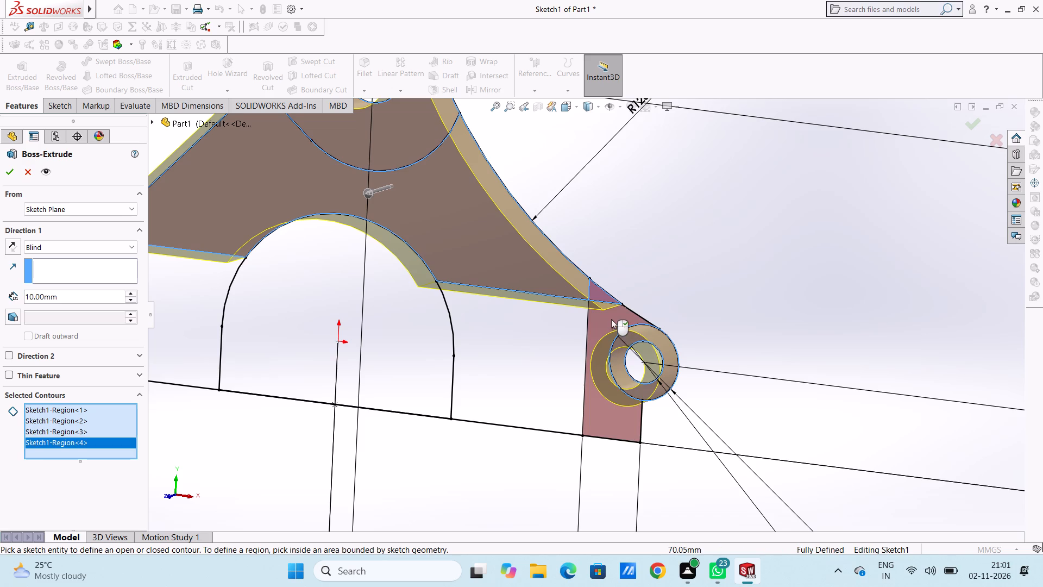
click(611, 319)
scroll(694, 296, up, 4)
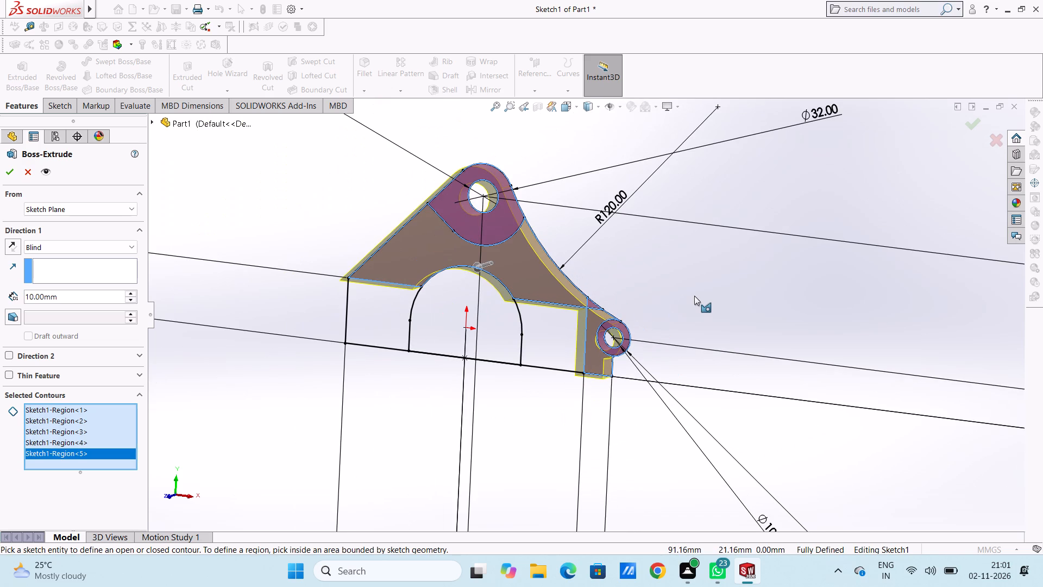
Extrude the five chosen regions 8 mm blind in the reversed direction, behind the Front Plane.
middle_drag(657, 289, 630, 294)
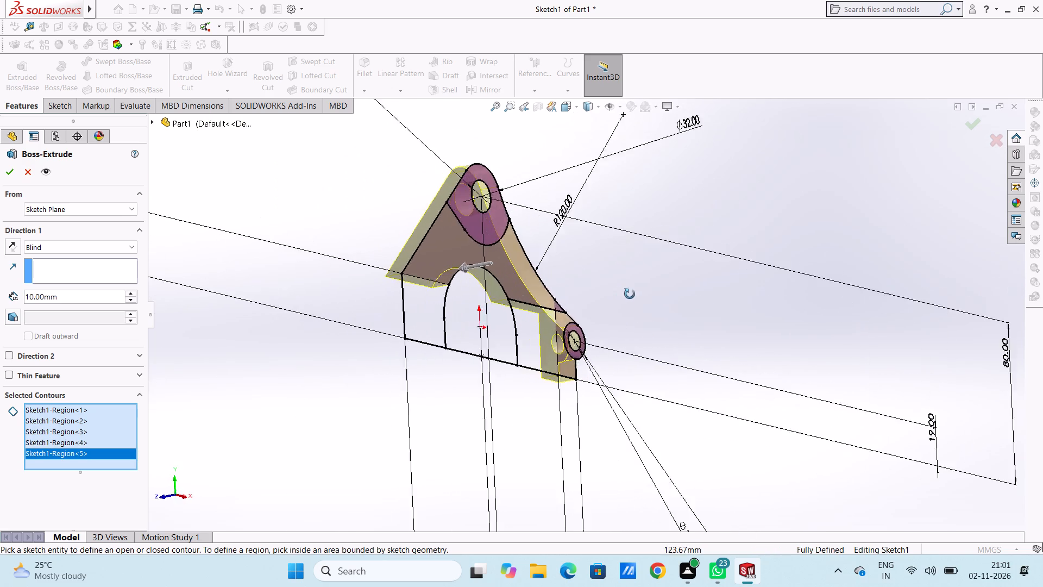
middle_drag(630, 294, 610, 326)
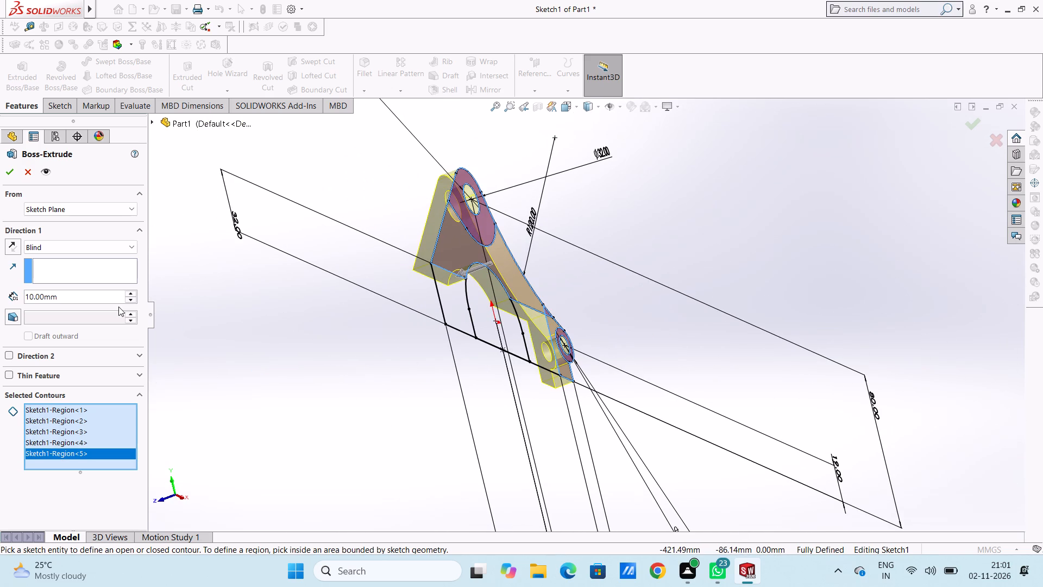
double_click(96, 298)
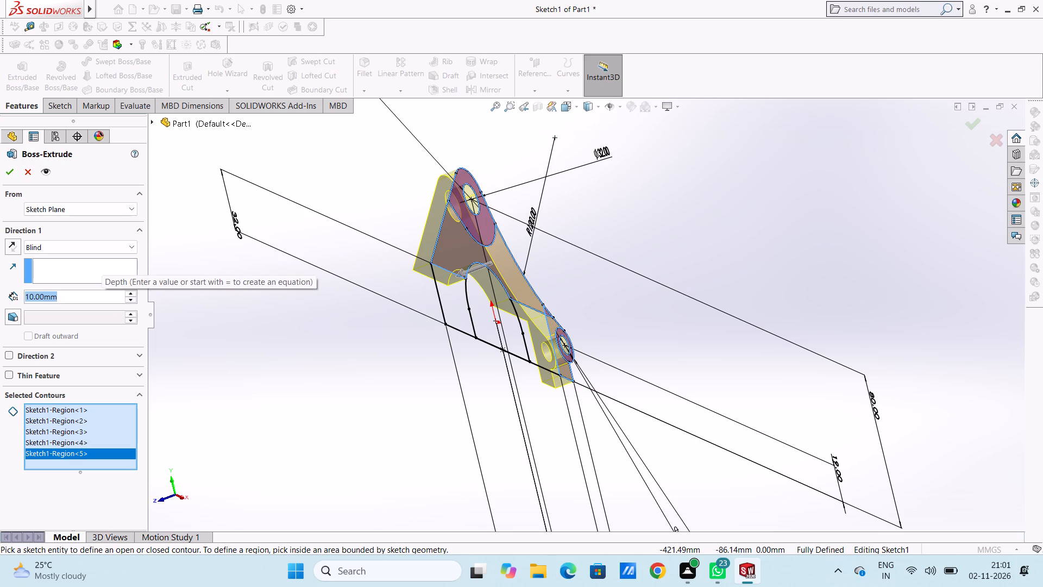
key(8)
key(Return)
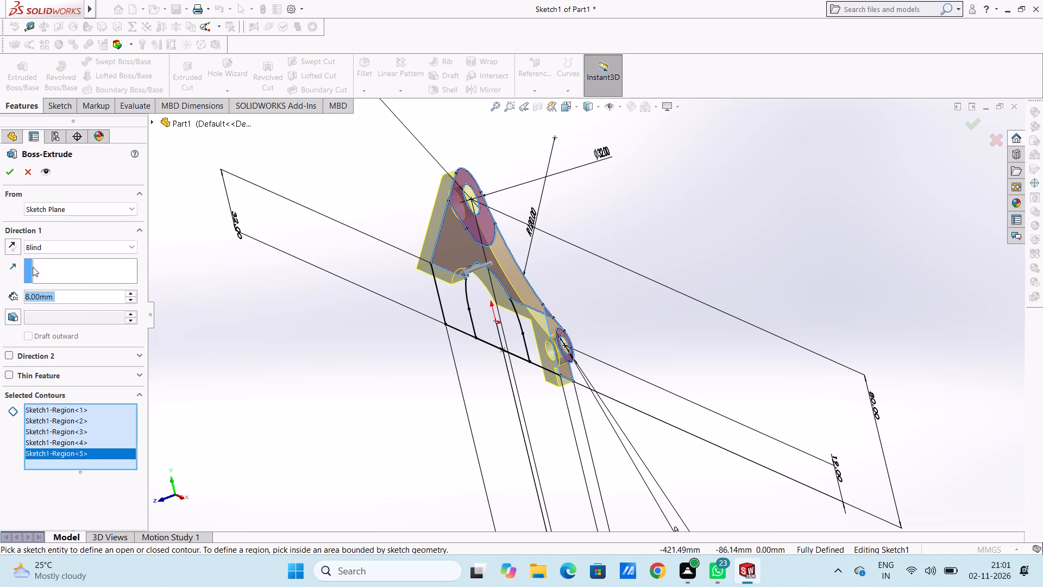
click(12, 241)
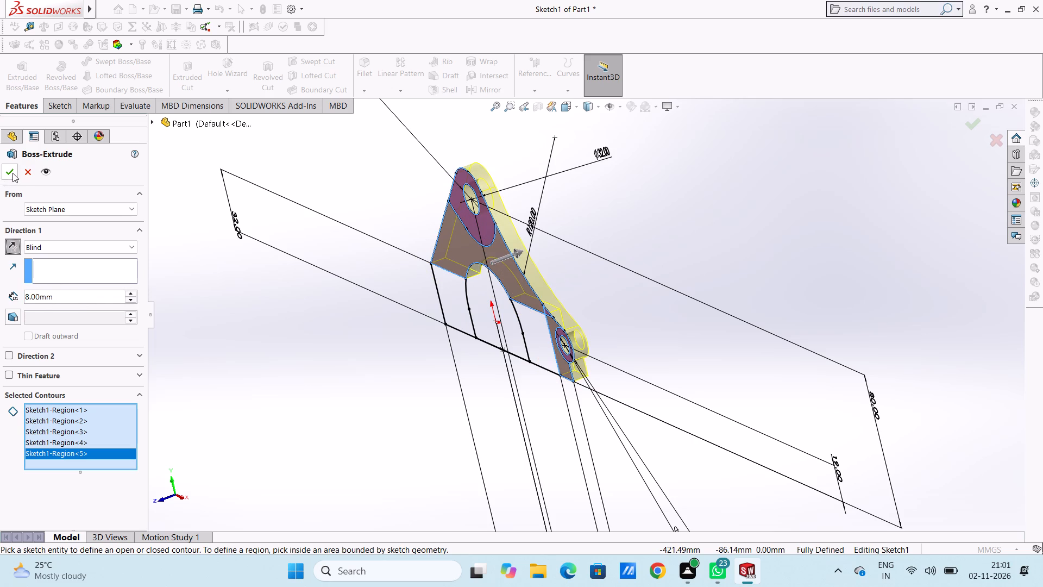
click(11, 170)
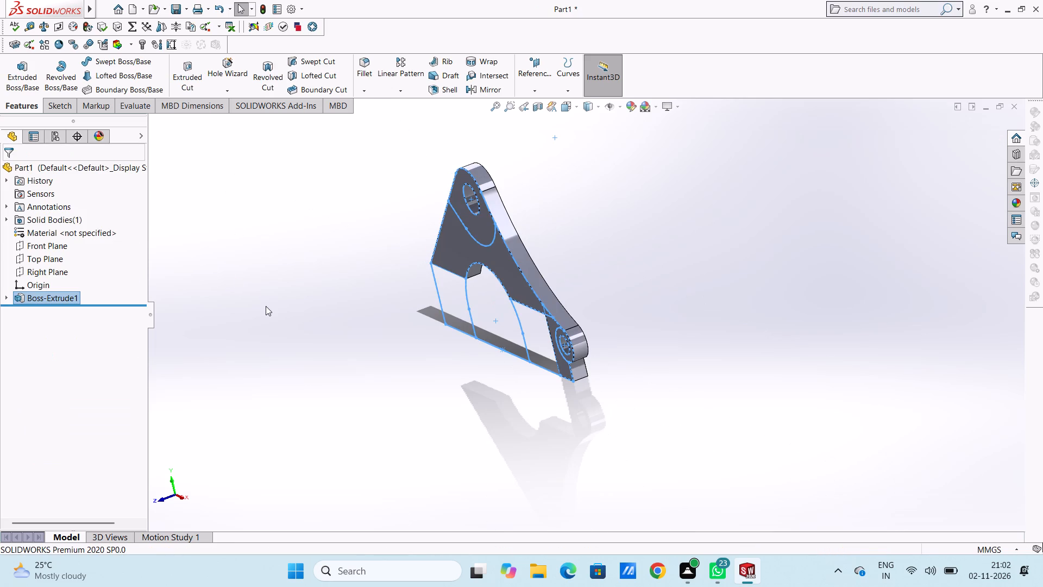
click(266, 306)
Reuse Sketch1 to extrude the two lower regions on either side of the arched opening 3 mm in the reversed direction, merged with the body.
middle_drag(271, 308, 279, 257)
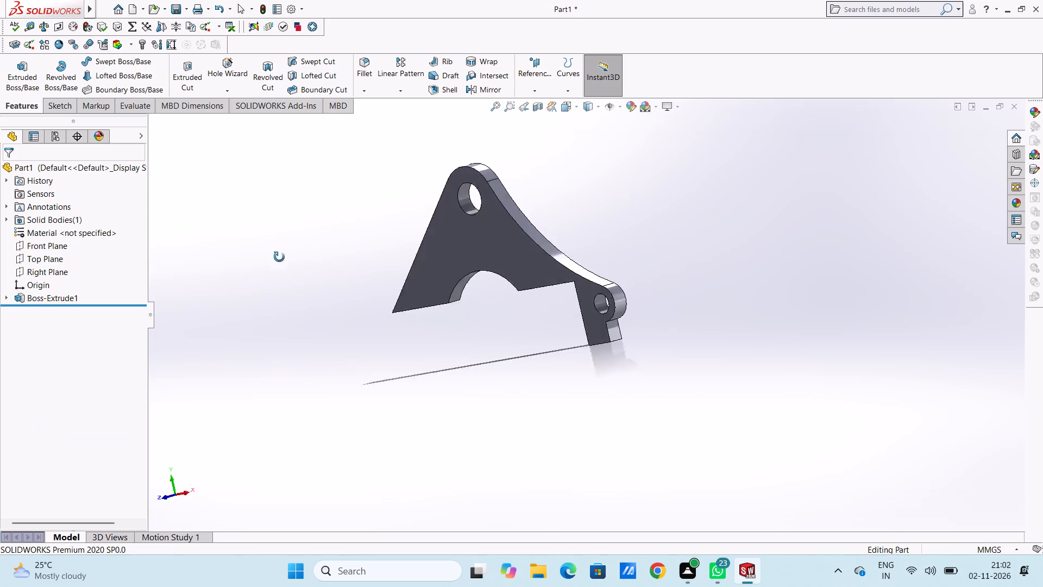
middle_drag(279, 257, 279, 266)
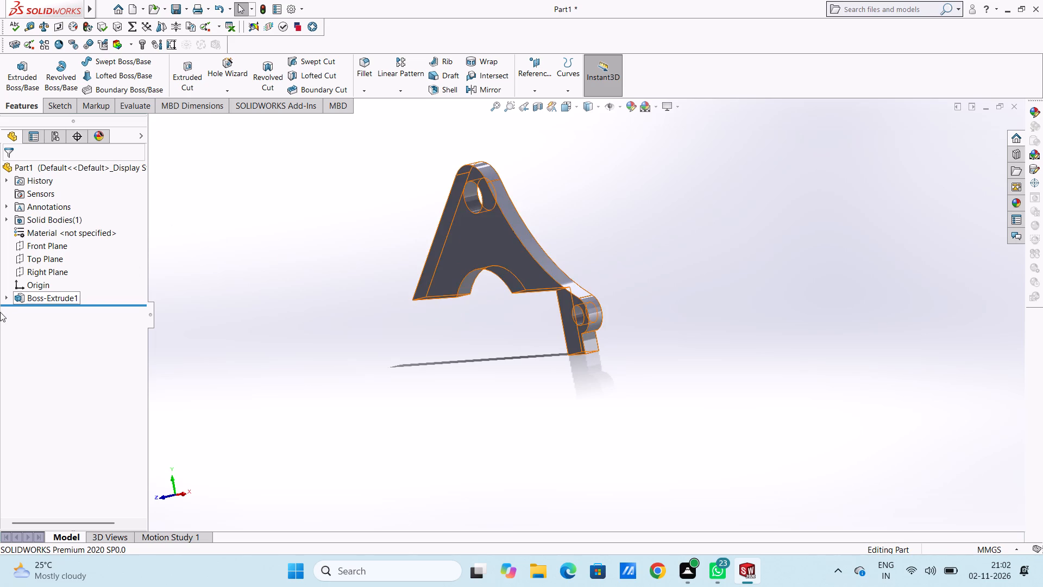
click(5, 297)
click(50, 308)
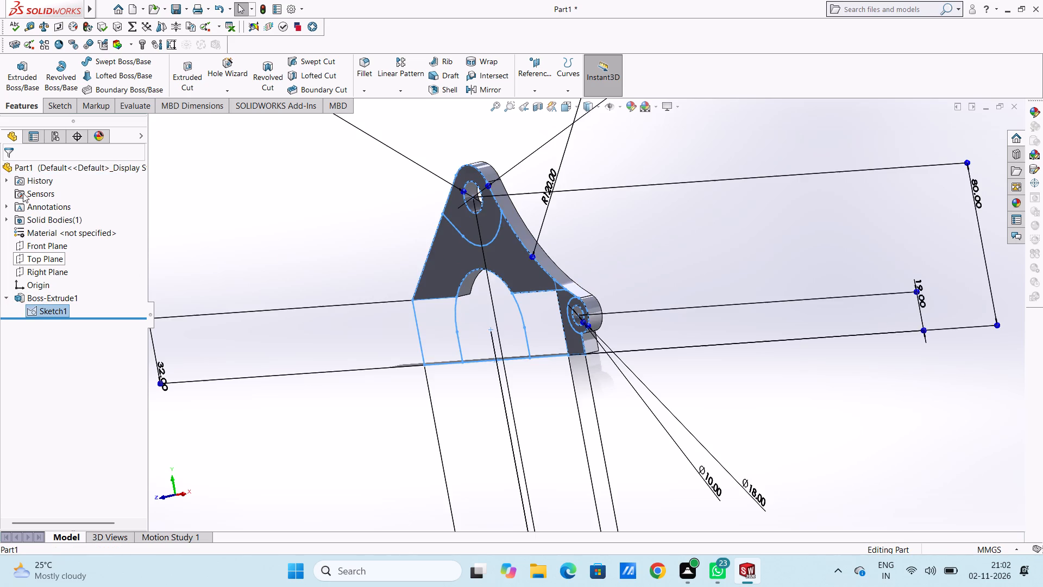
click(28, 70)
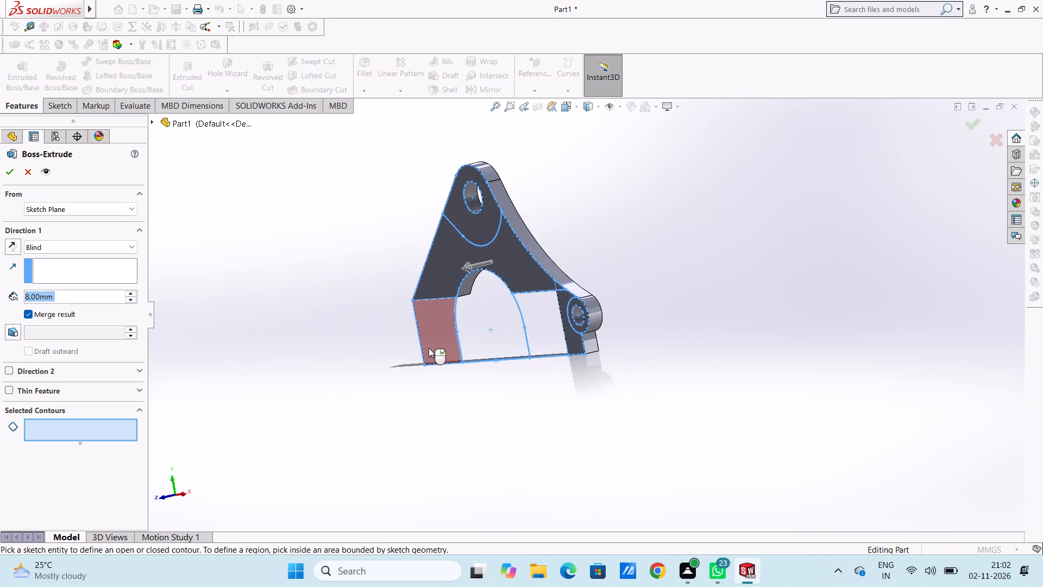
click(436, 336)
click(533, 323)
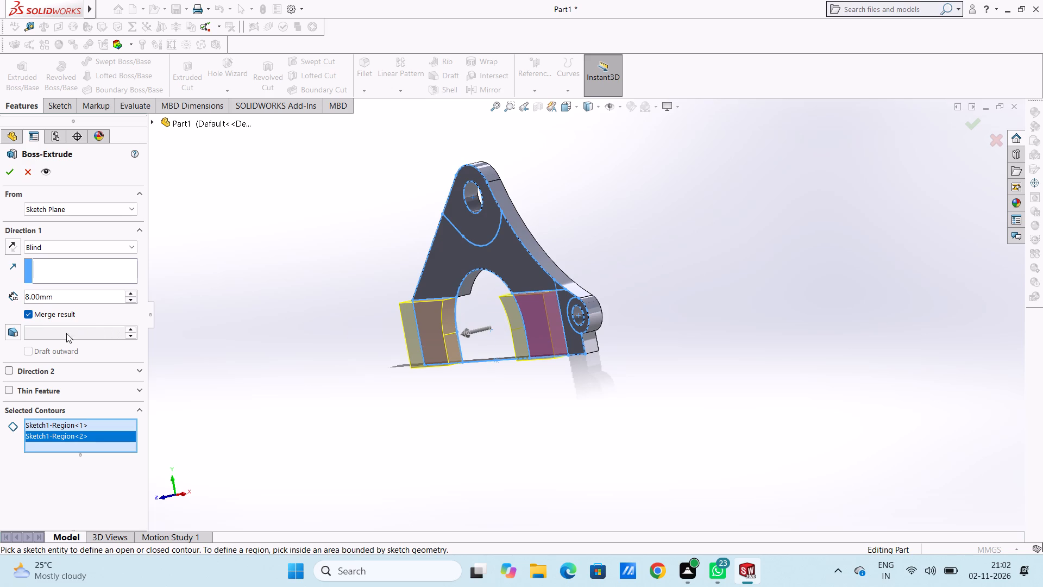
click(9, 248)
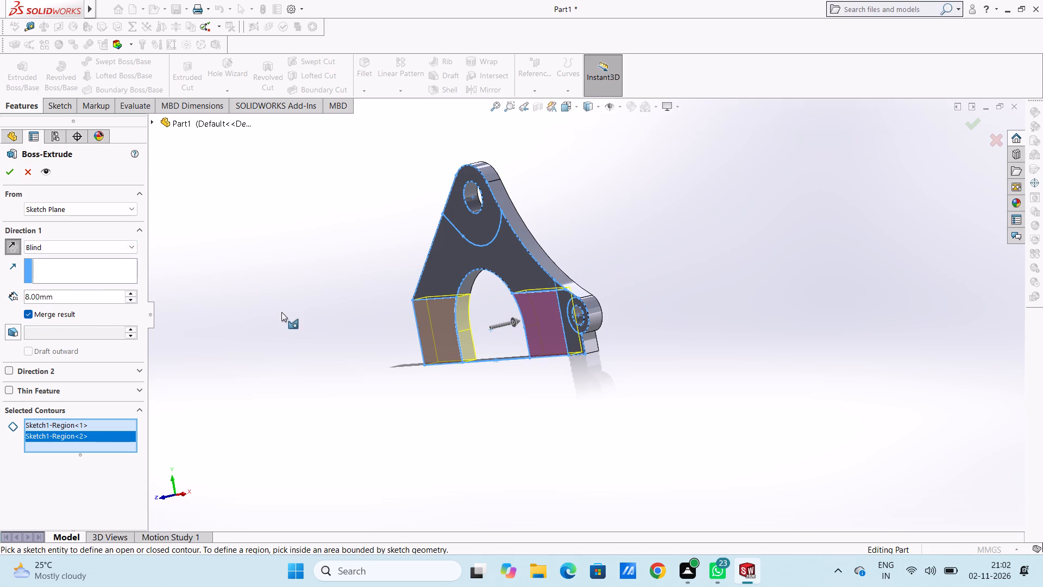
middle_drag(282, 311, 272, 320)
double_click(99, 297)
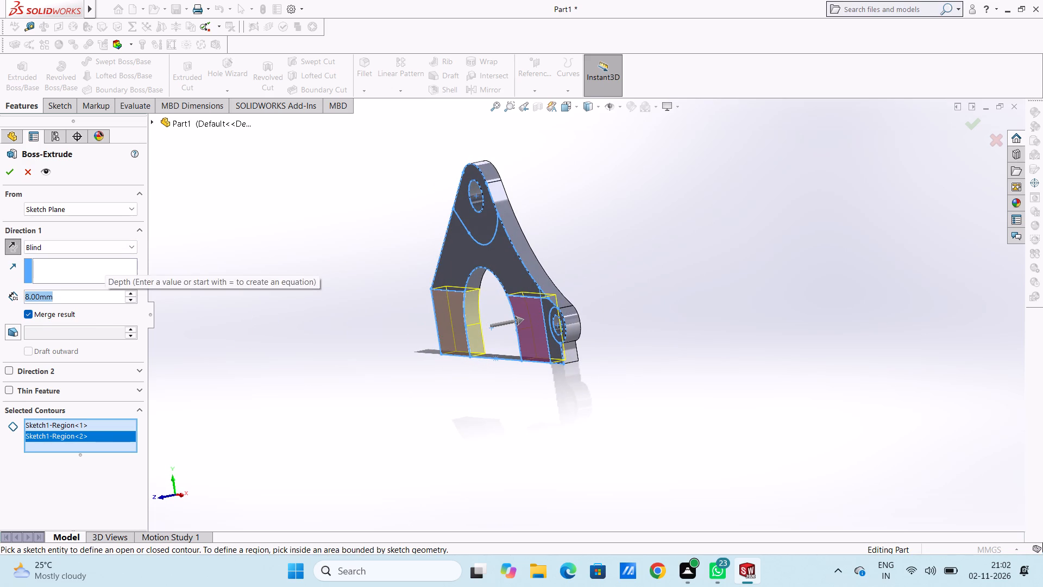
key(3)
key(Return)
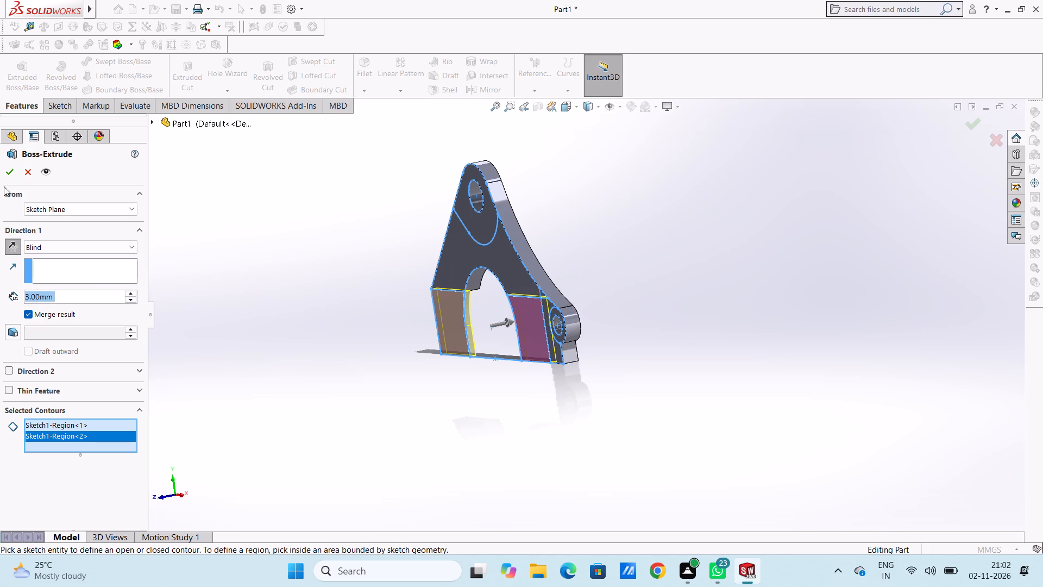
click(10, 170)
click(223, 291)
Examine the finished bracket from the front, edge and rear to check the stepped thickness beside the arched opening.
middle_drag(284, 328, 265, 328)
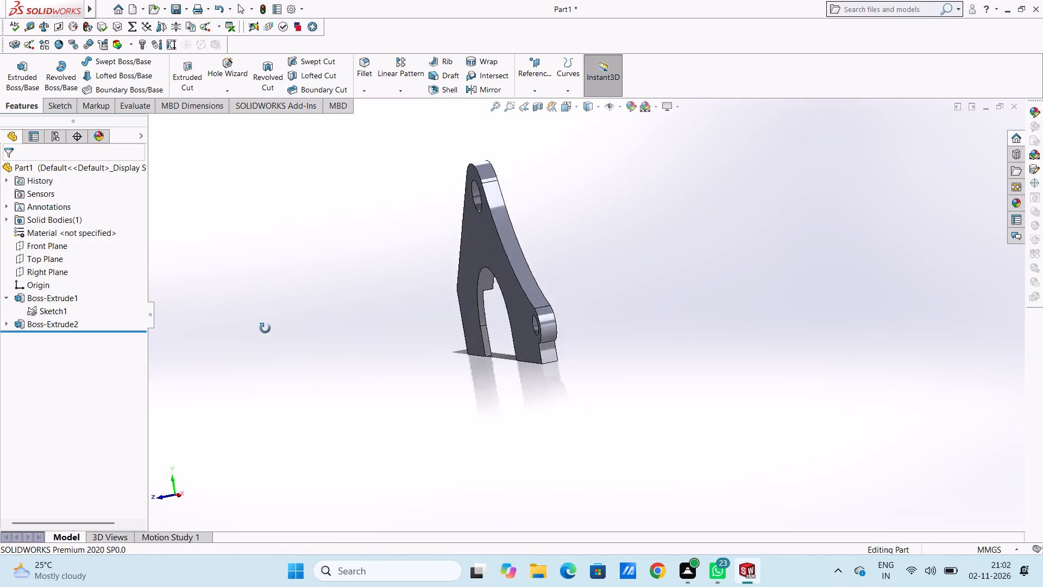
middle_drag(265, 328, 309, 324)
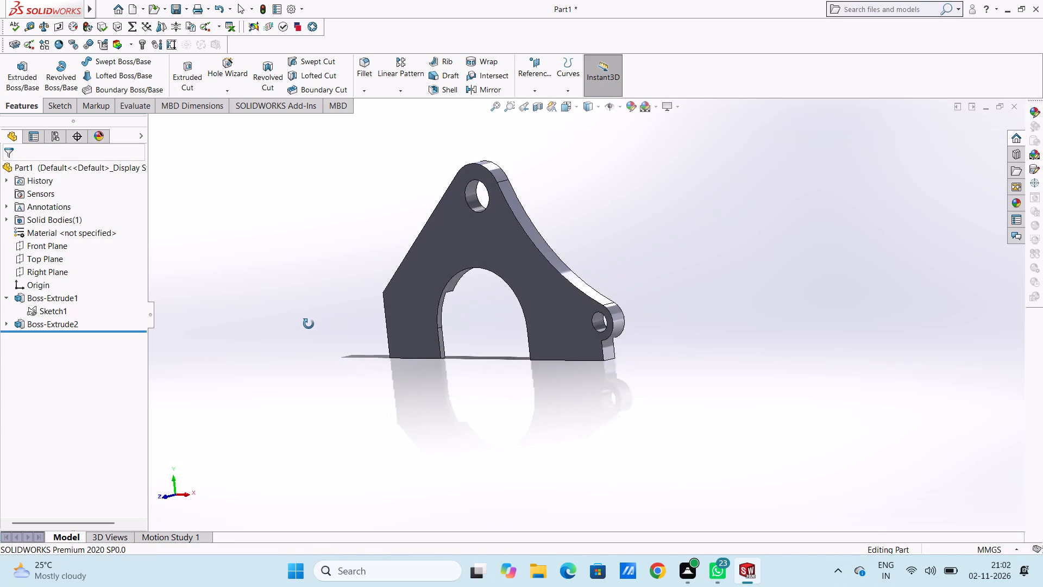
middle_drag(309, 324, 299, 325)
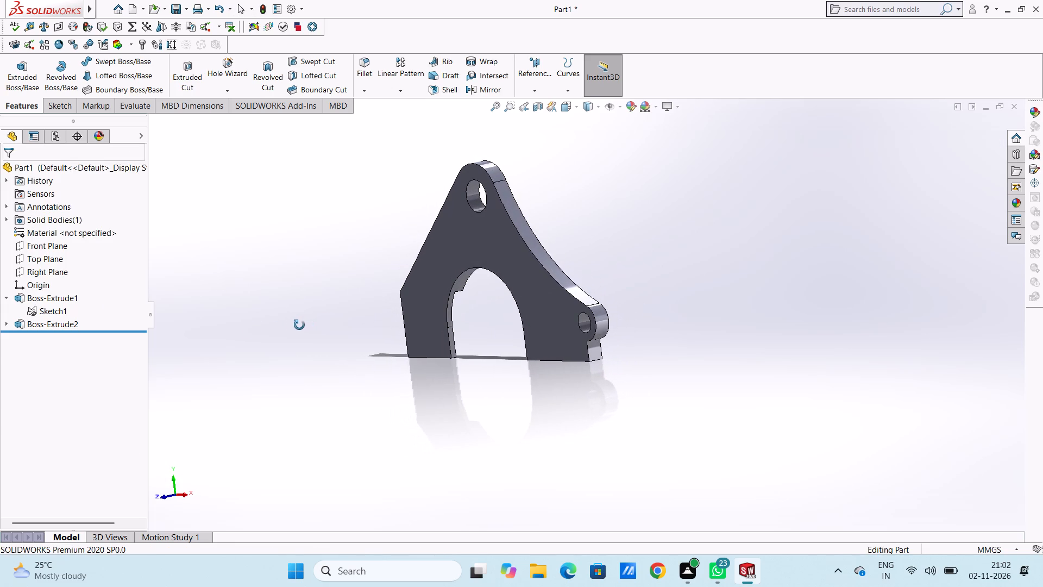
middle_drag(299, 325, 299, 338)
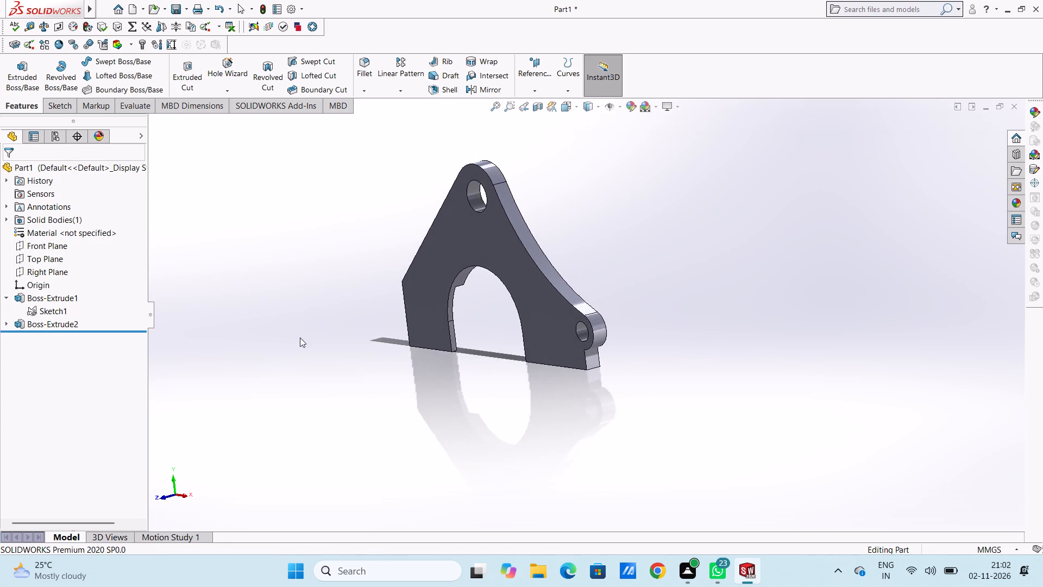
scroll(340, 325, up, 3)
middle_drag(361, 306, 382, 450)
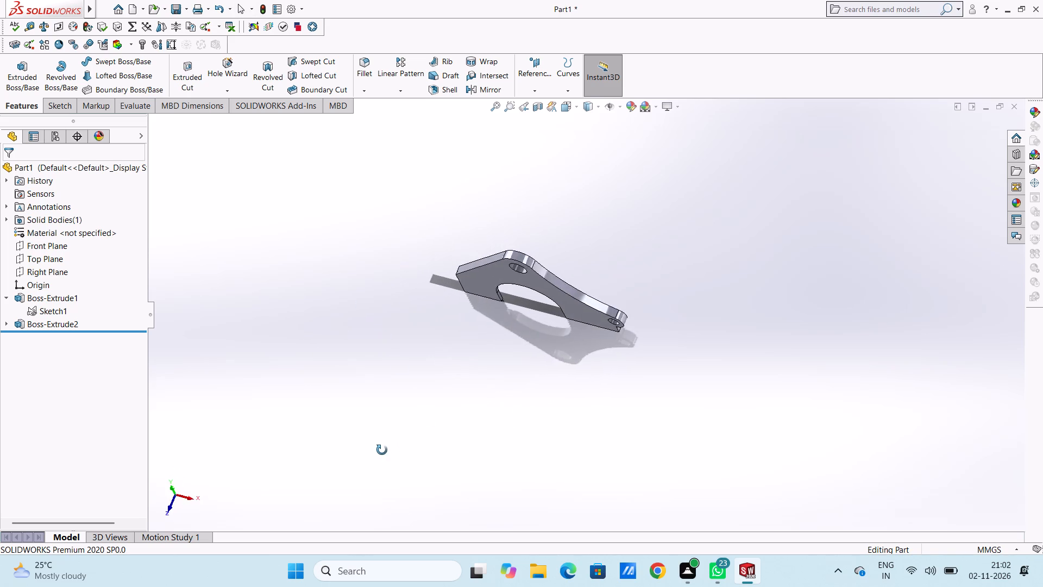
middle_drag(382, 450, 385, 286)
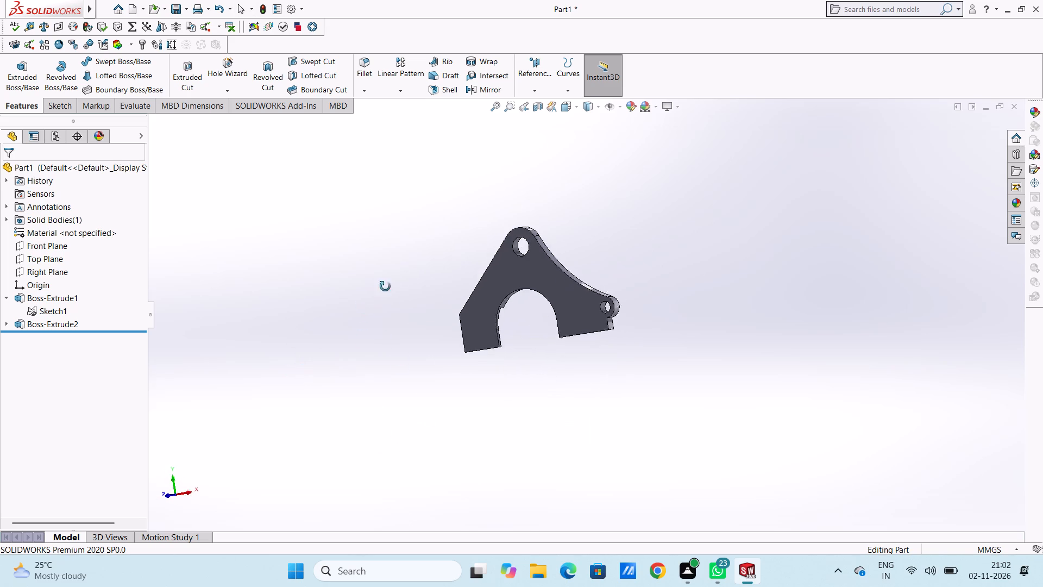
middle_drag(385, 286, 338, 301)
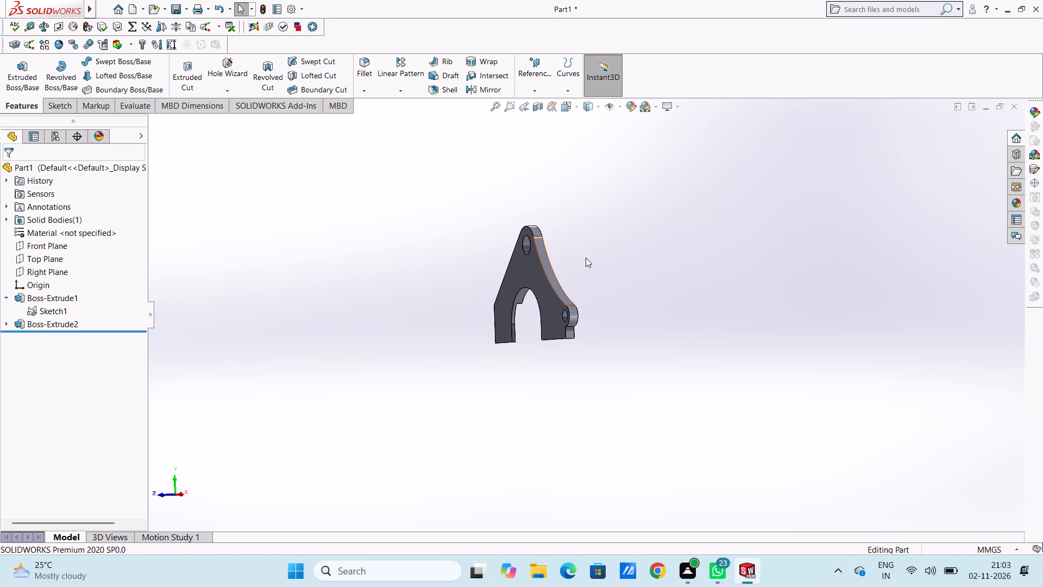
middle_drag(586, 257, 548, 279)
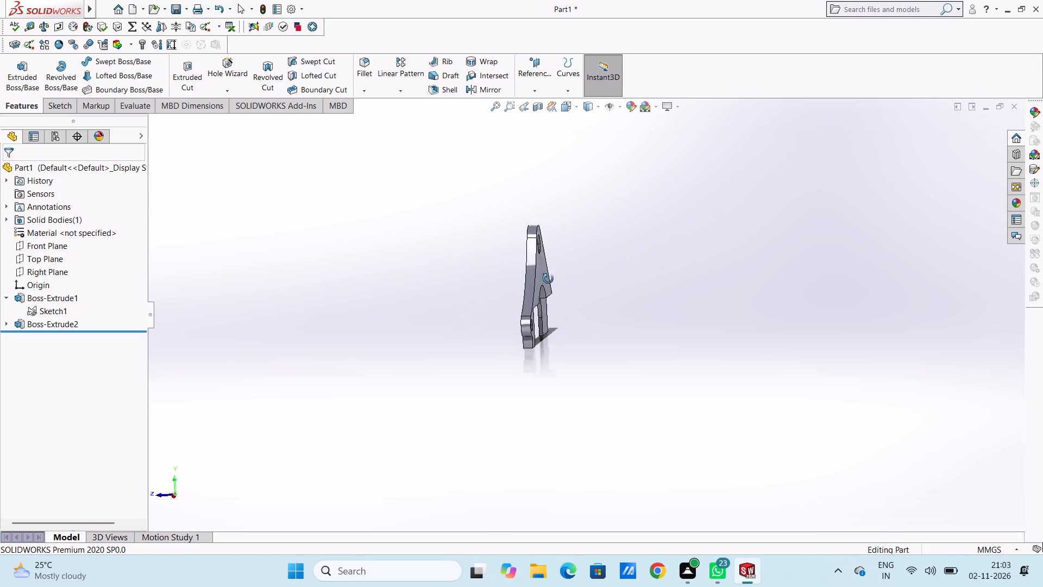
middle_drag(548, 279, 531, 285)
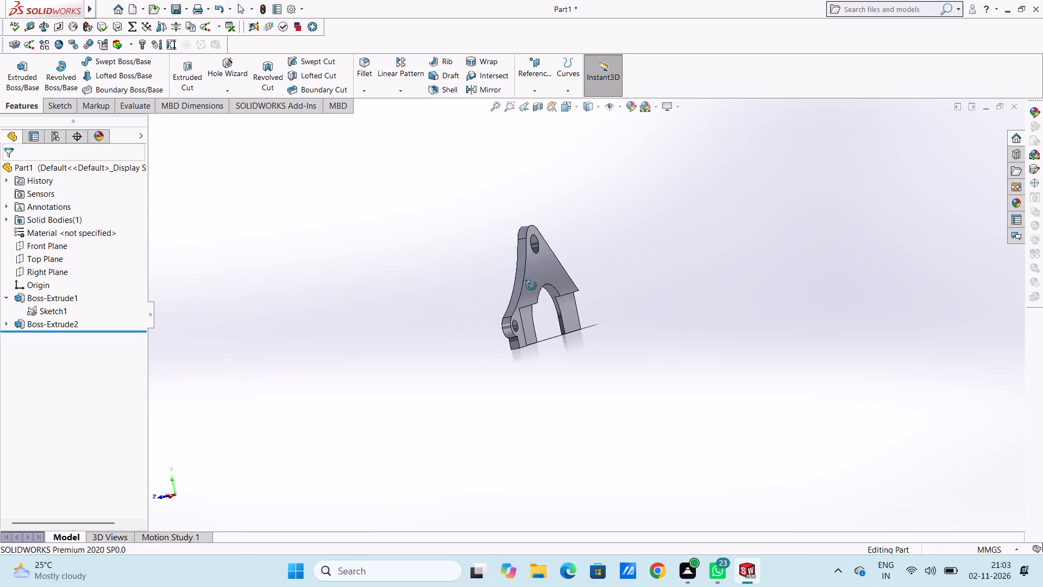
middle_drag(531, 285, 547, 285)
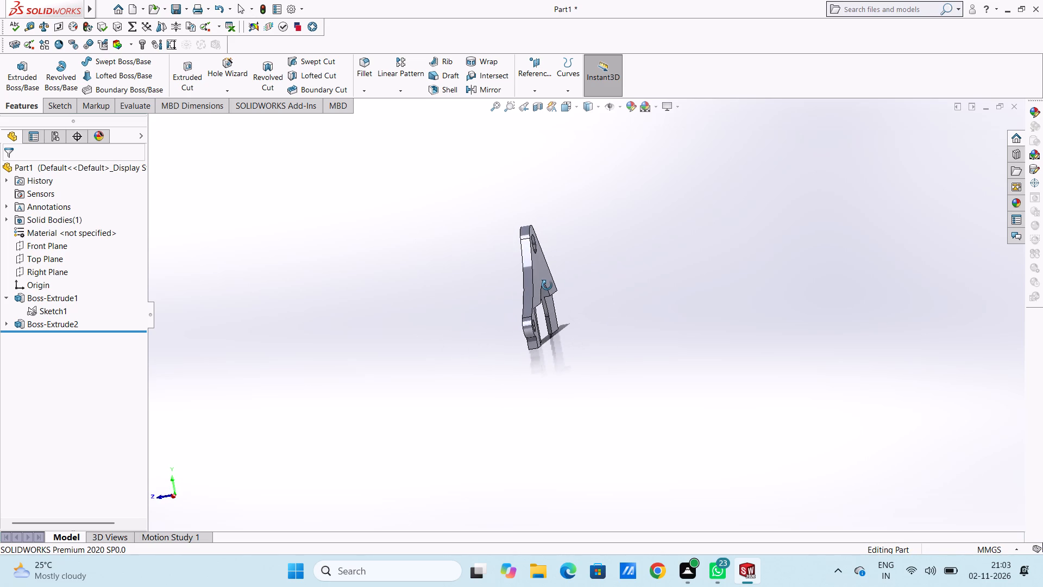
middle_drag(547, 285, 519, 289)
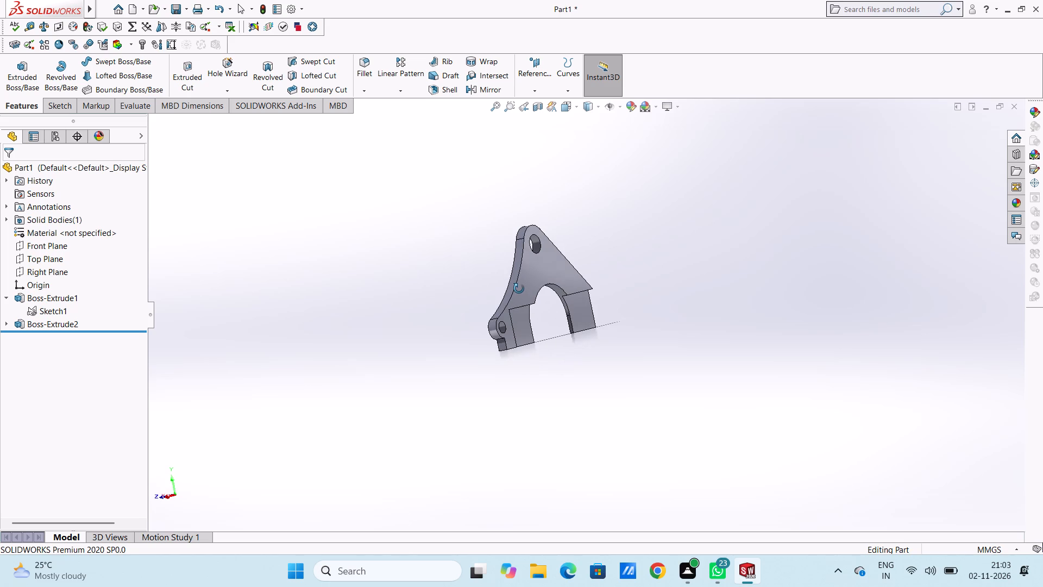
middle_drag(519, 289, 614, 314)
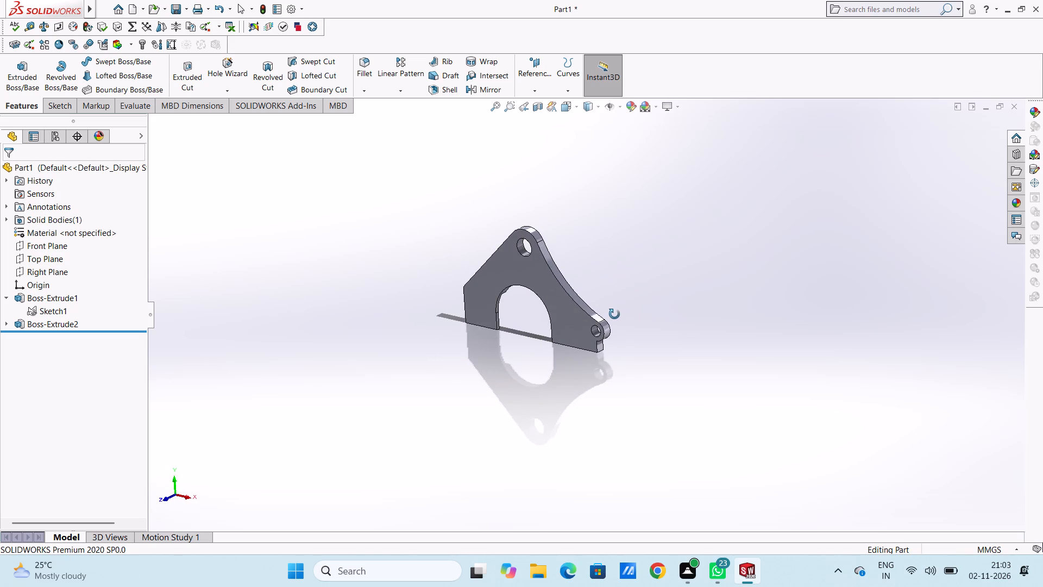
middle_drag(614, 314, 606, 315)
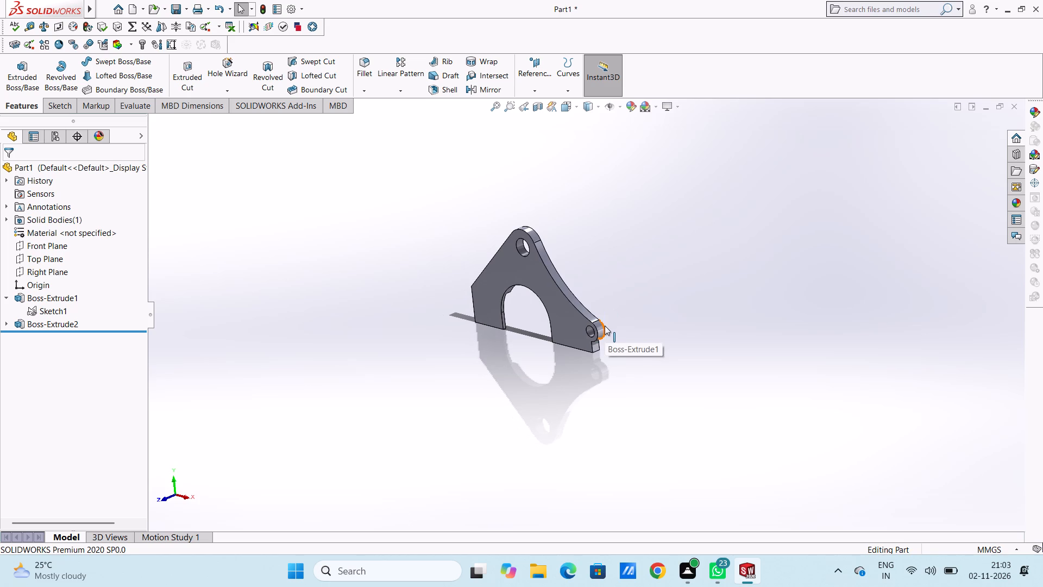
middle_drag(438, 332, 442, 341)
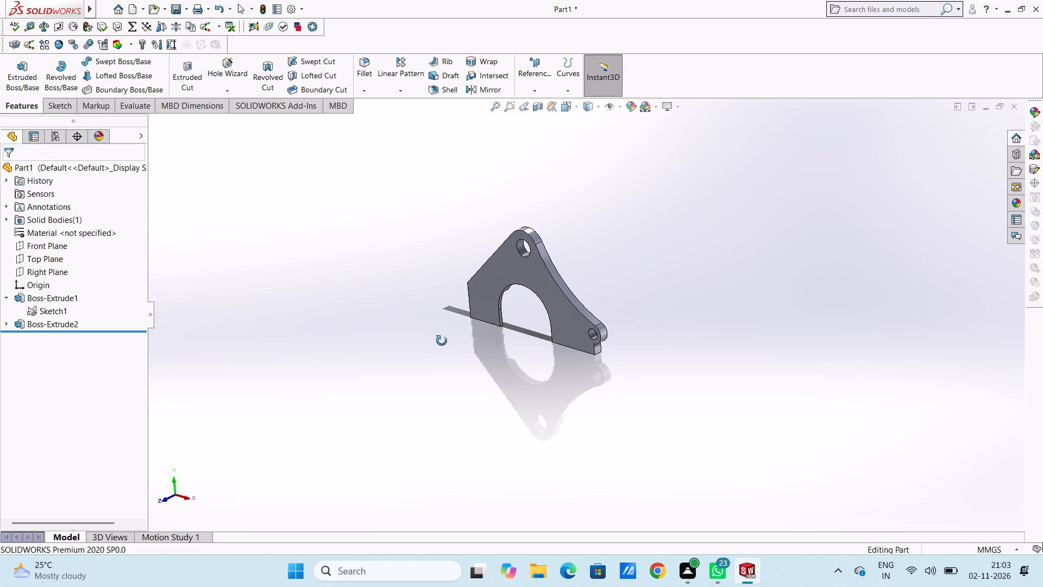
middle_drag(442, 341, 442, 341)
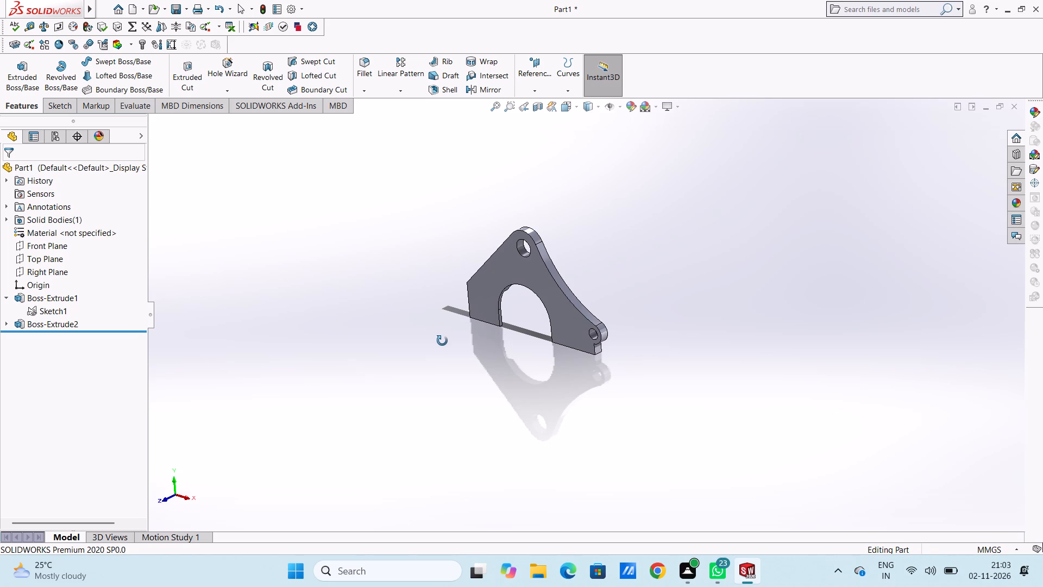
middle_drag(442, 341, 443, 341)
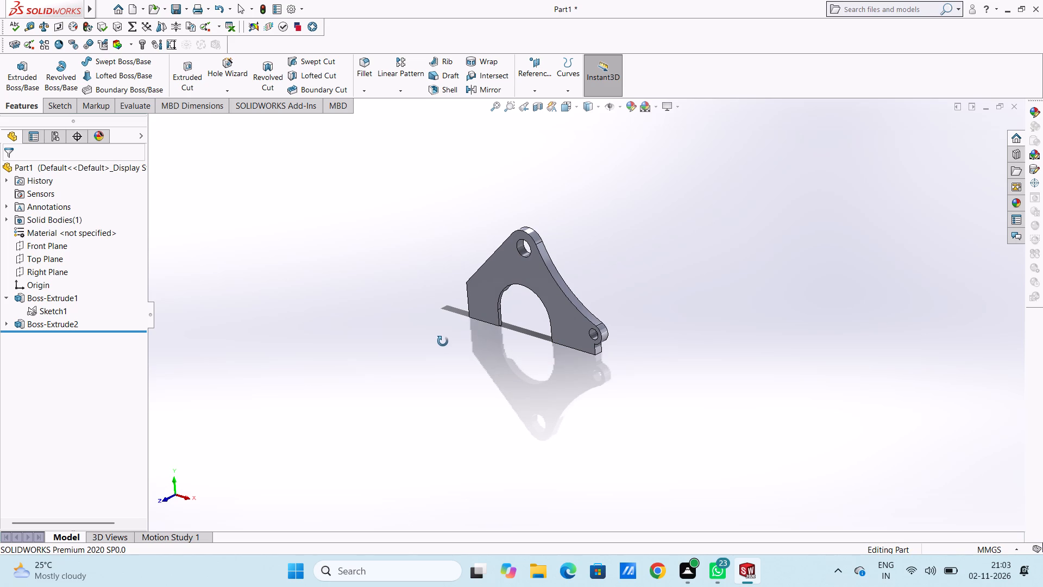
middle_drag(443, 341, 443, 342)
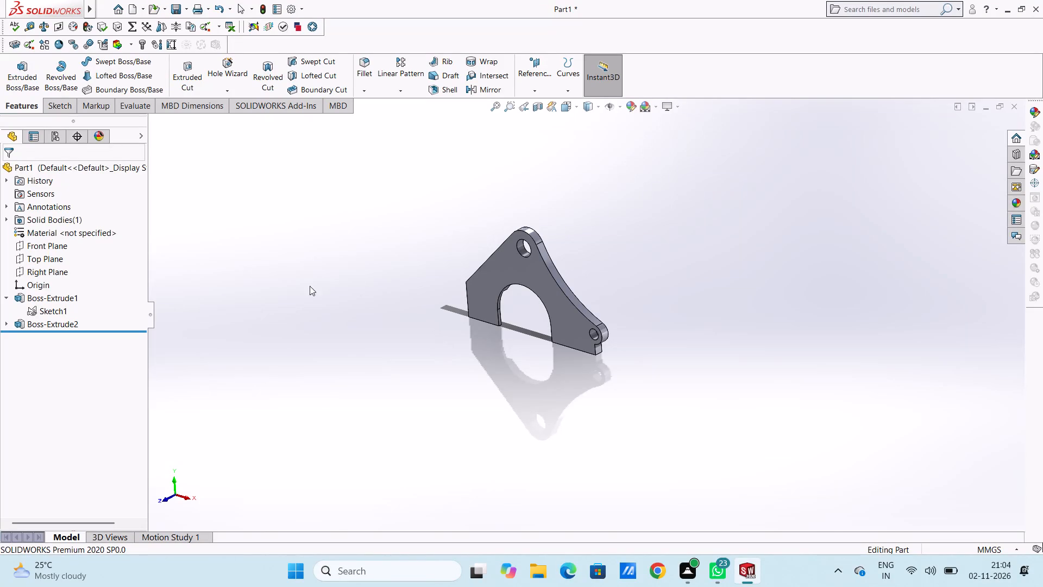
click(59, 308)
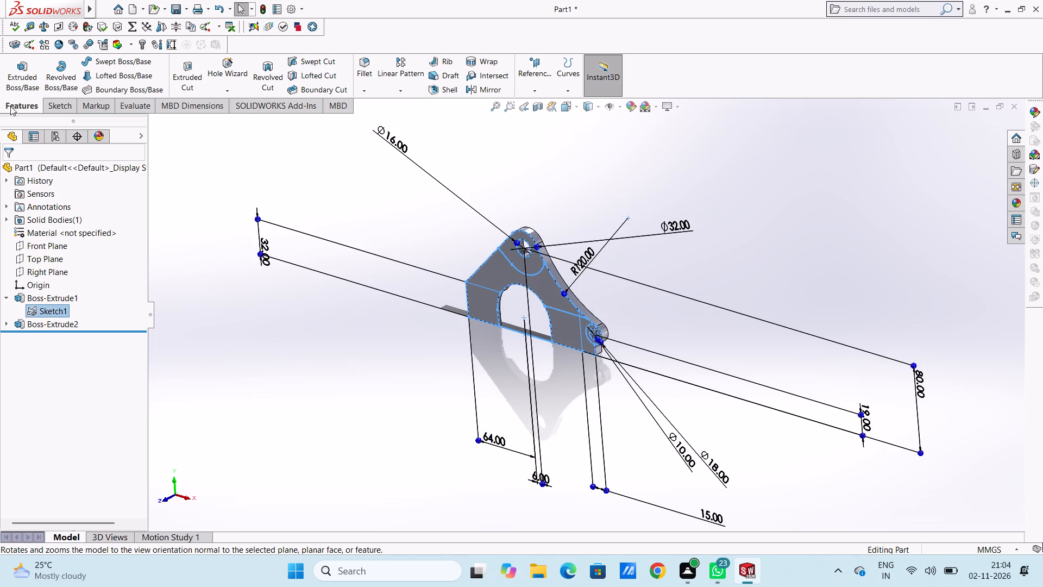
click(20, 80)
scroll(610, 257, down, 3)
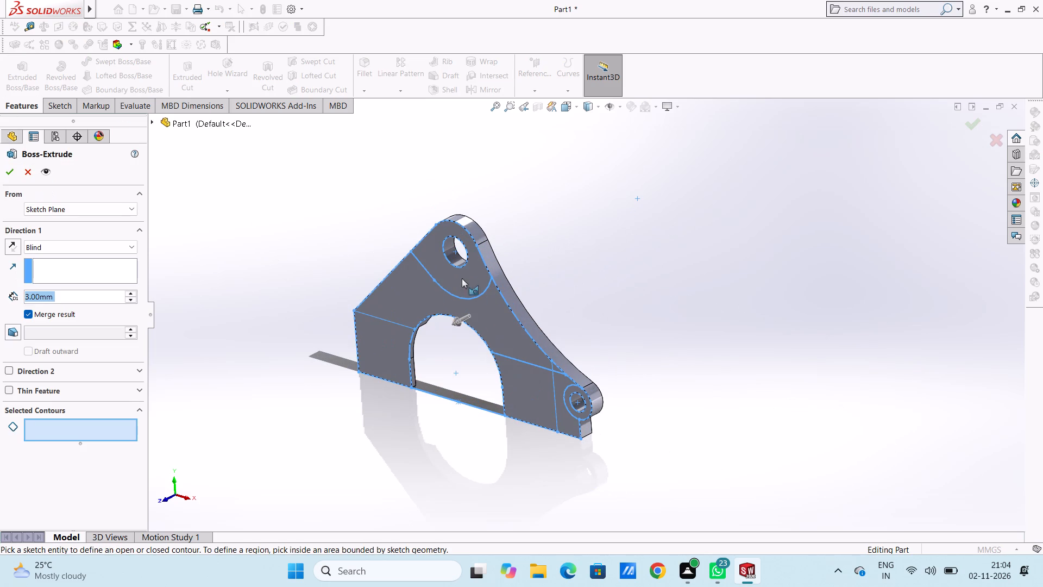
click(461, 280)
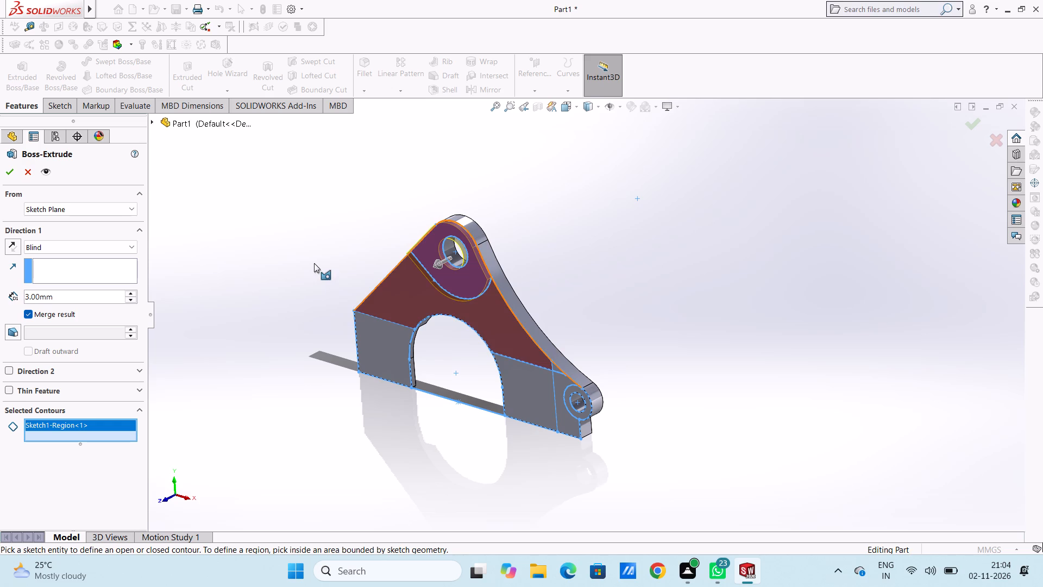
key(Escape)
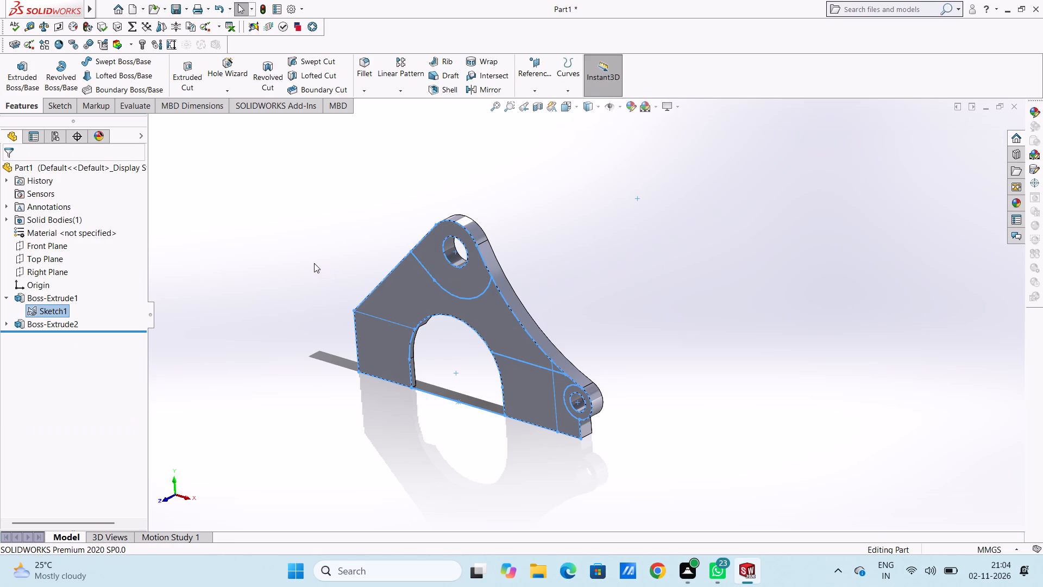
Undo the 3 mm and 8 mm boss extrudes and return to editing Sketch1.
key(ctrl+z)
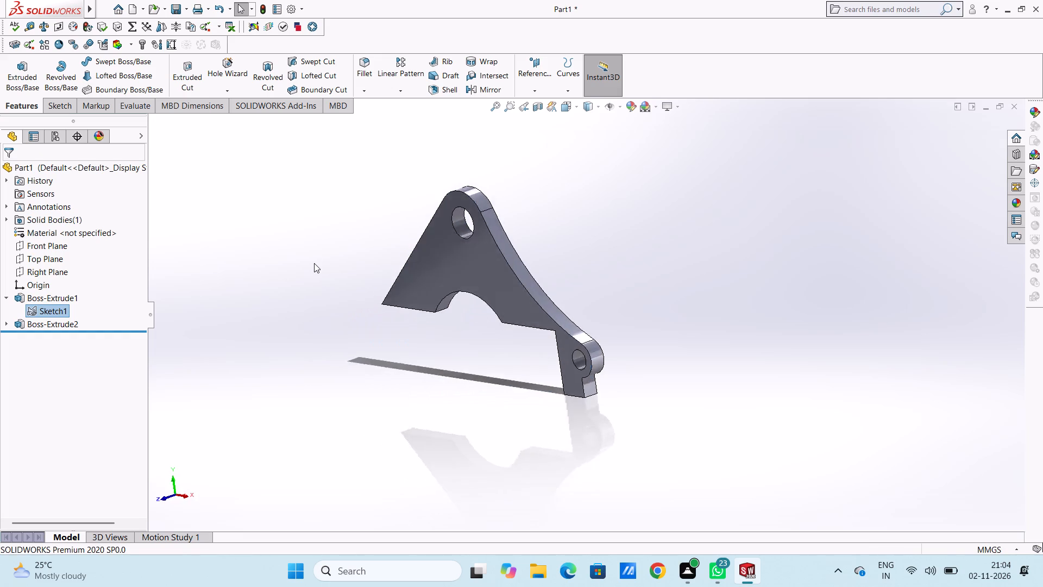
key(ctrl+z)
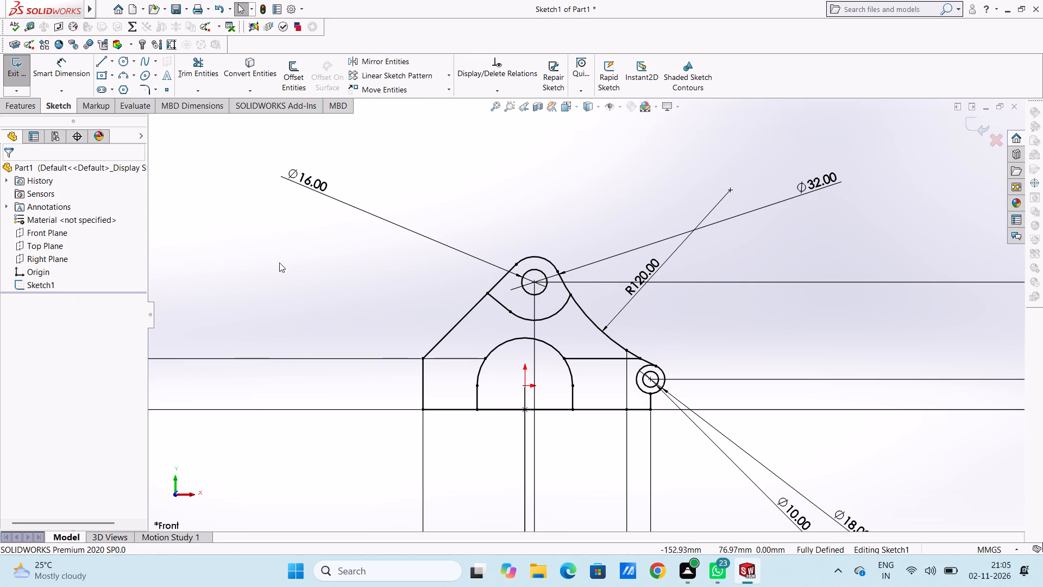
Offset the R120 arc 3 mm to one side only, towards the inside of the bracket profile, with the offset dimension added.
middle_drag(276, 263, 249, 260)
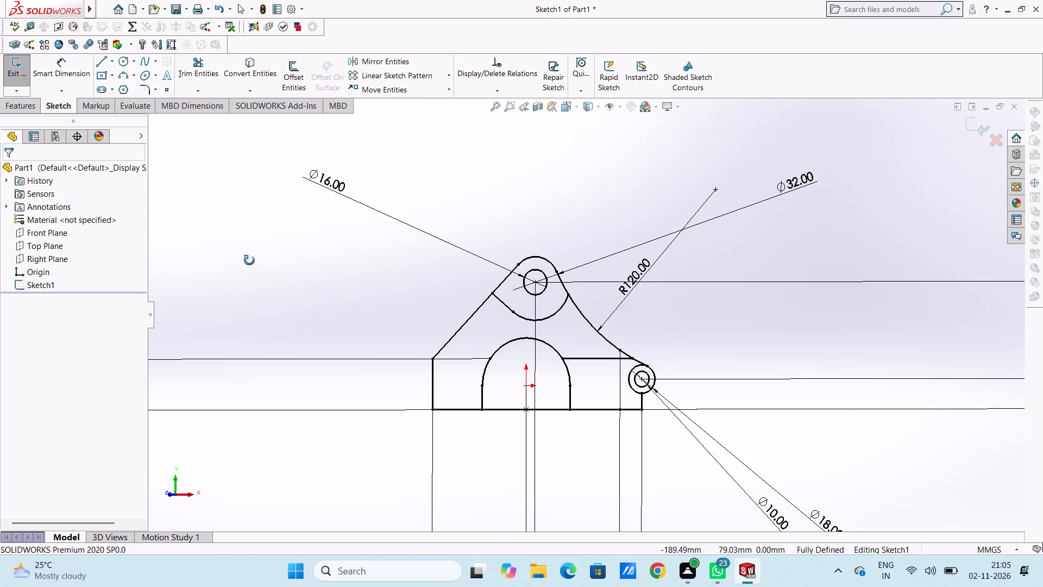
middle_drag(249, 260, 248, 261)
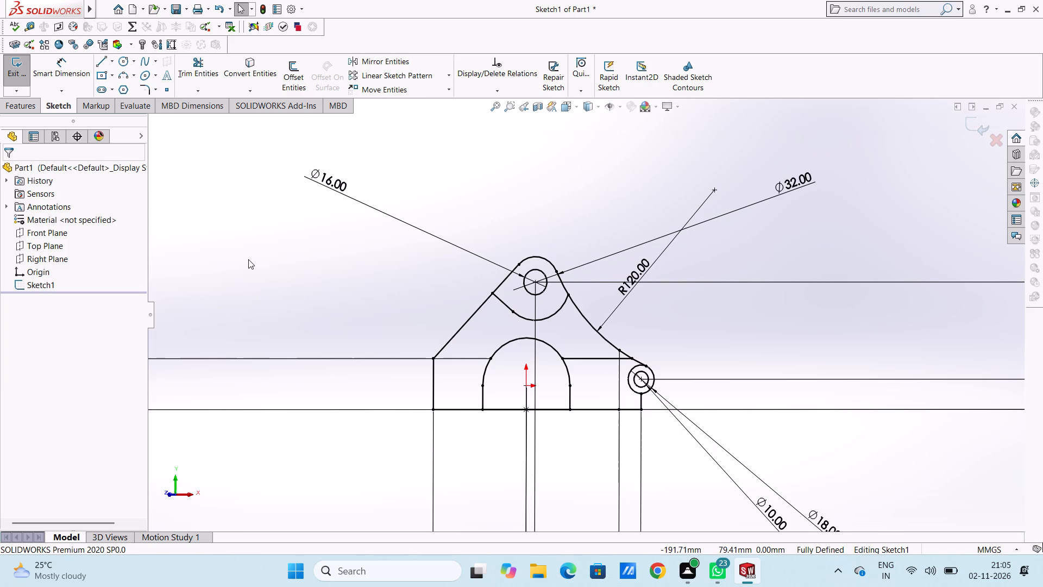
key(ctrl+1)
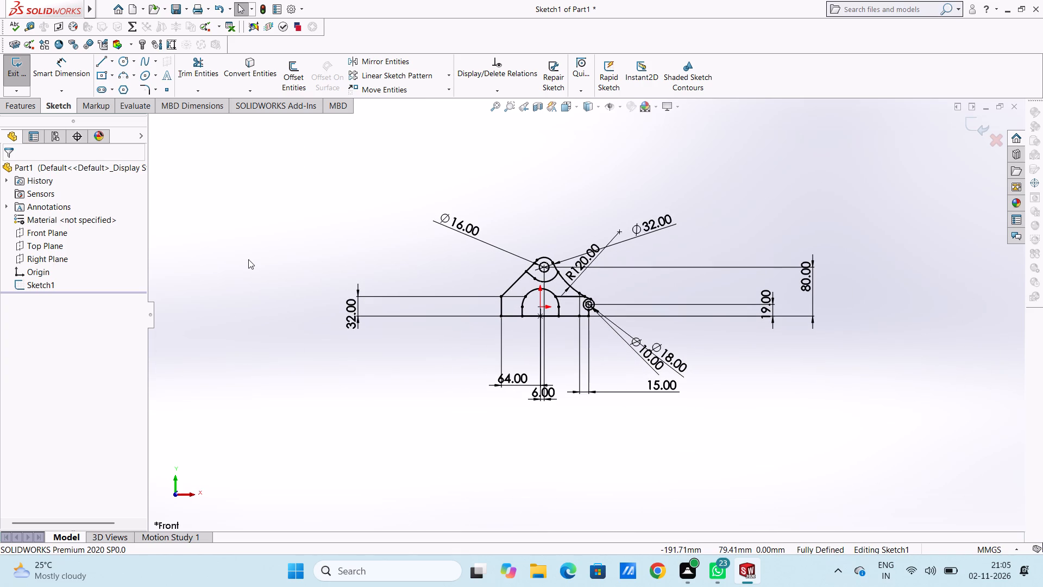
scroll(563, 285, down, 6)
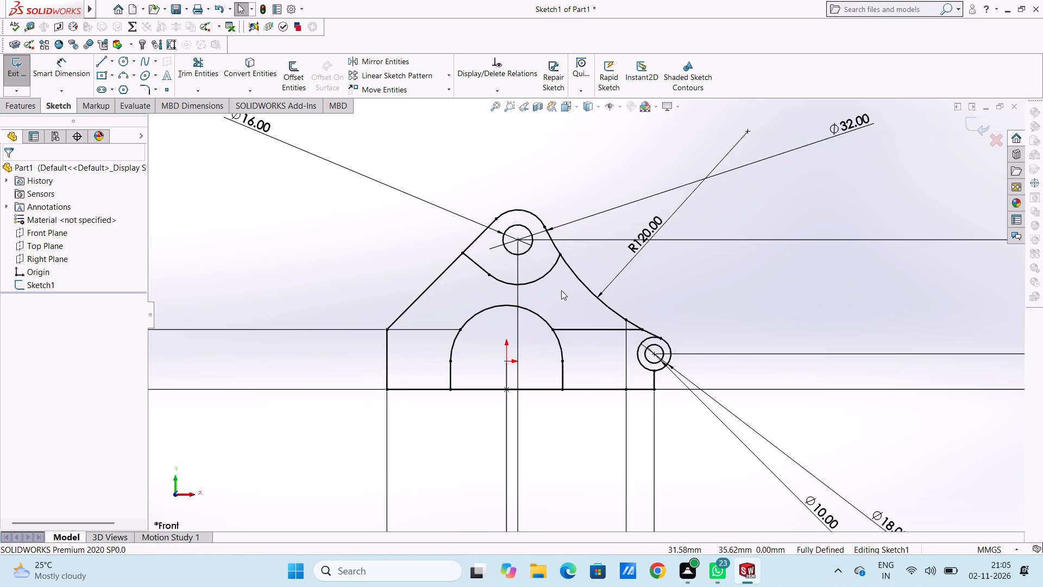
scroll(561, 290, down, 2)
scroll(692, 345, down, 3)
scroll(611, 324, up, 5)
scroll(547, 294, up, 1)
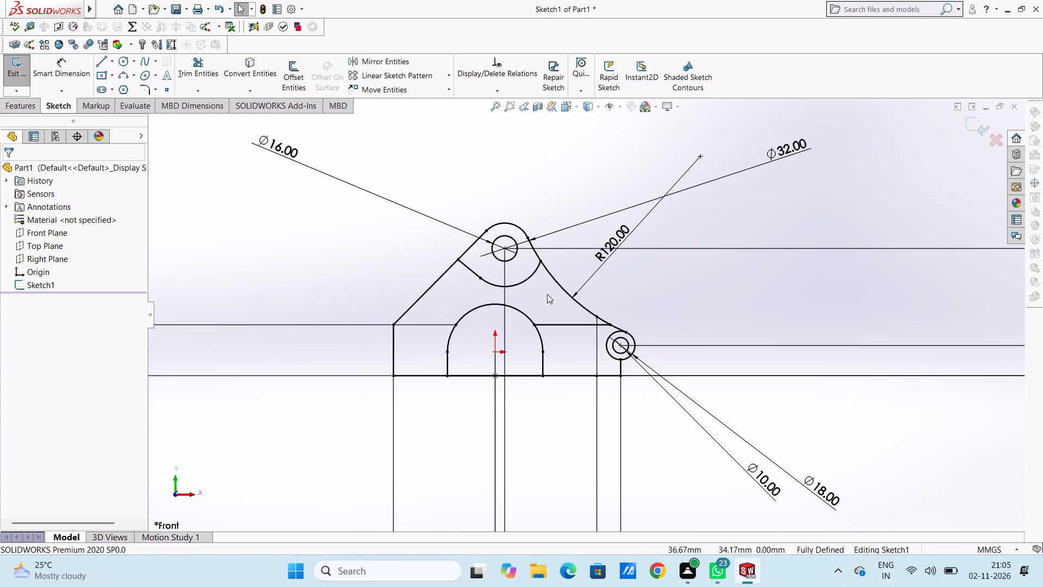
click(287, 77)
click(544, 267)
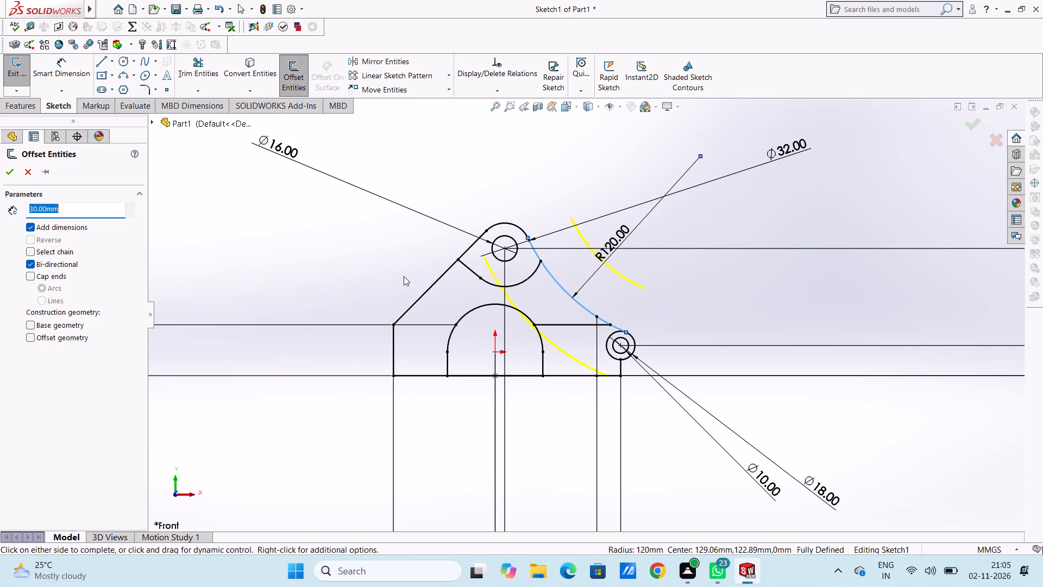
key(3)
key(Return)
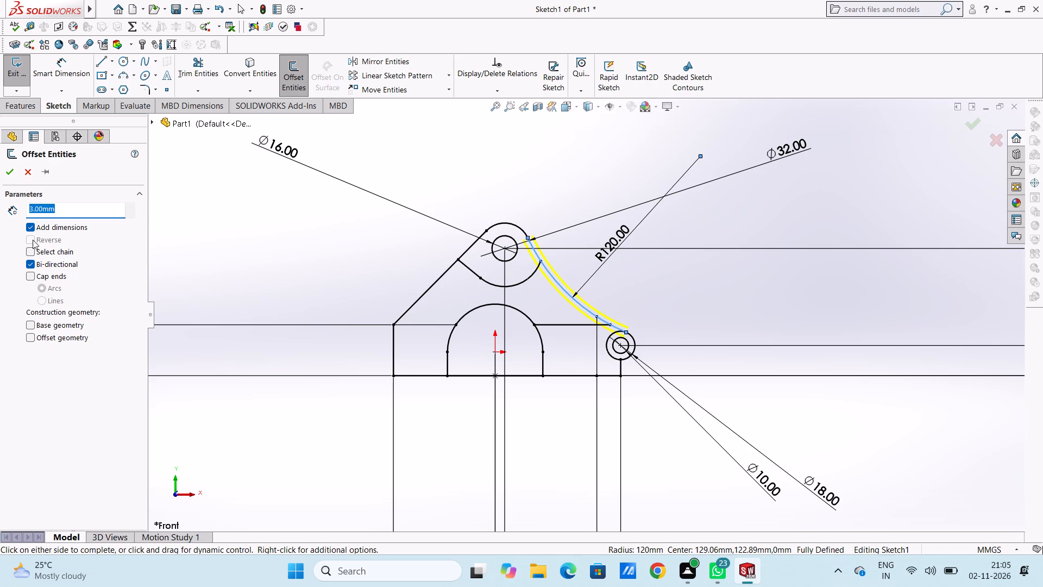
click(28, 260)
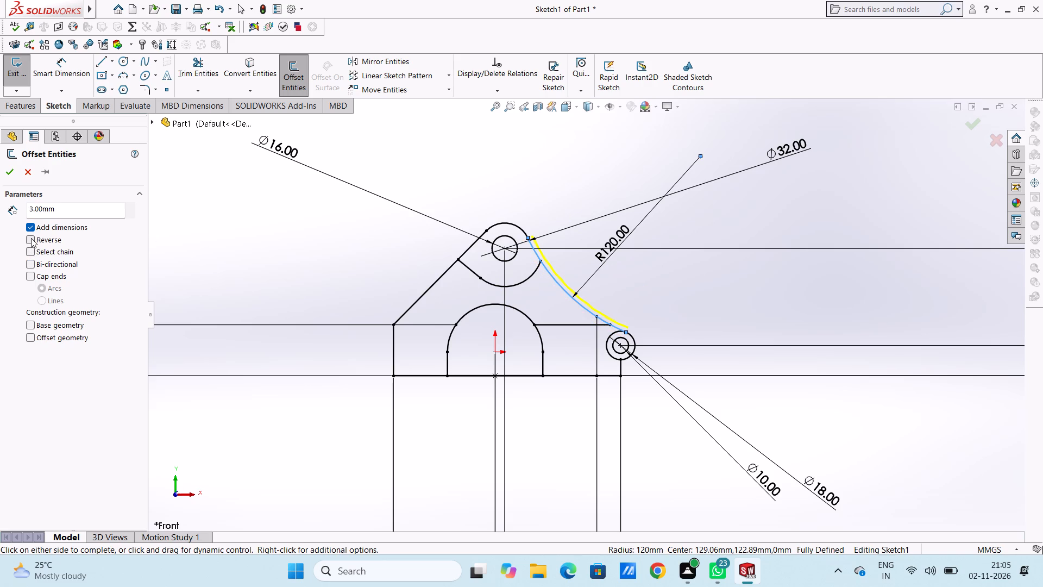
click(30, 237)
click(10, 172)
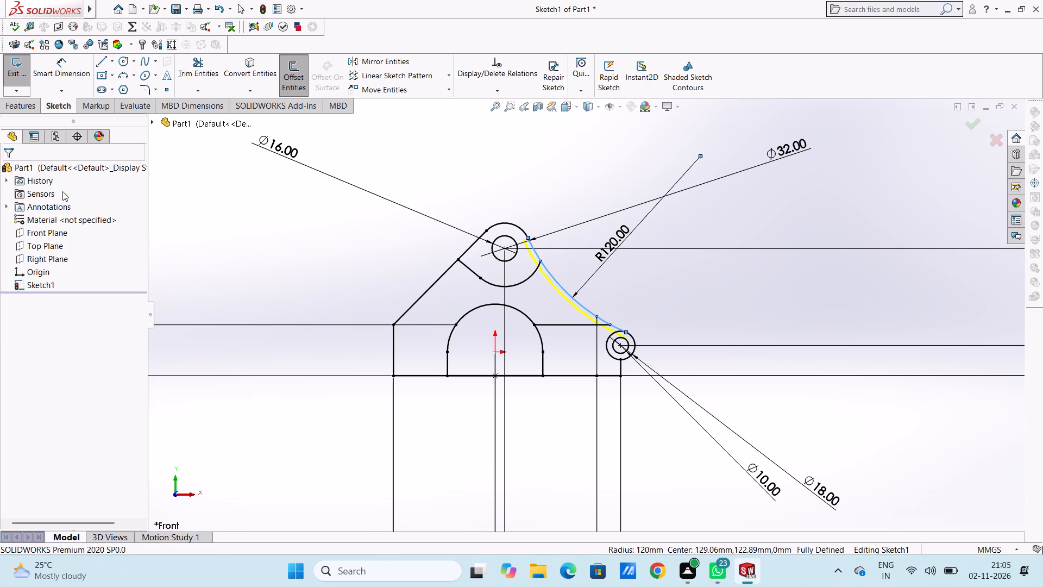
Trim the offset arc to the span between the upper boss outline and the end strip's vertical line, removing the piece inside the 18 mm ring.
scroll(533, 279, down, 3)
scroll(620, 234, up, 3)
scroll(622, 274, down, 1)
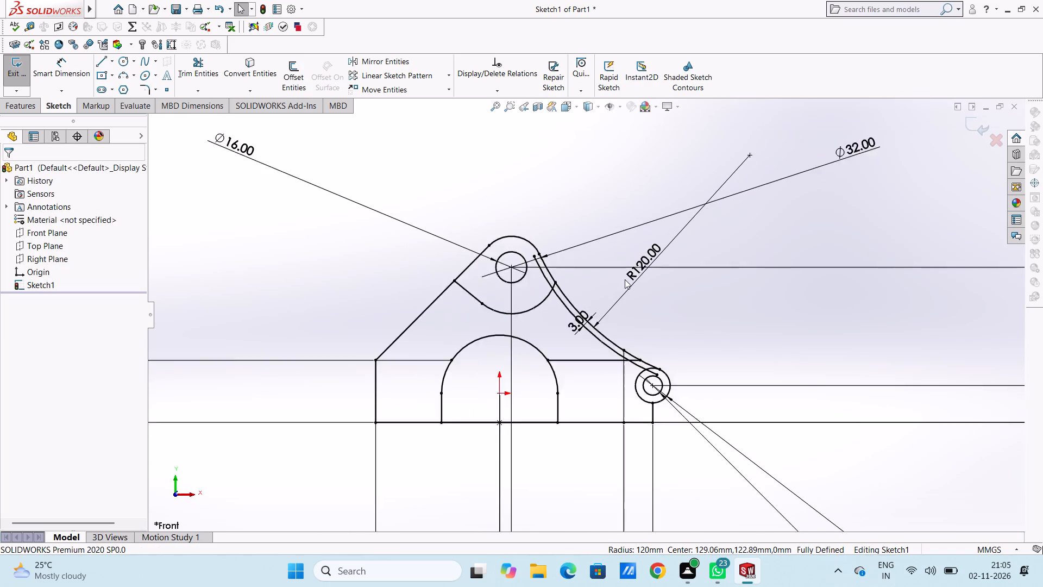
scroll(625, 279, down, 2)
click(203, 72)
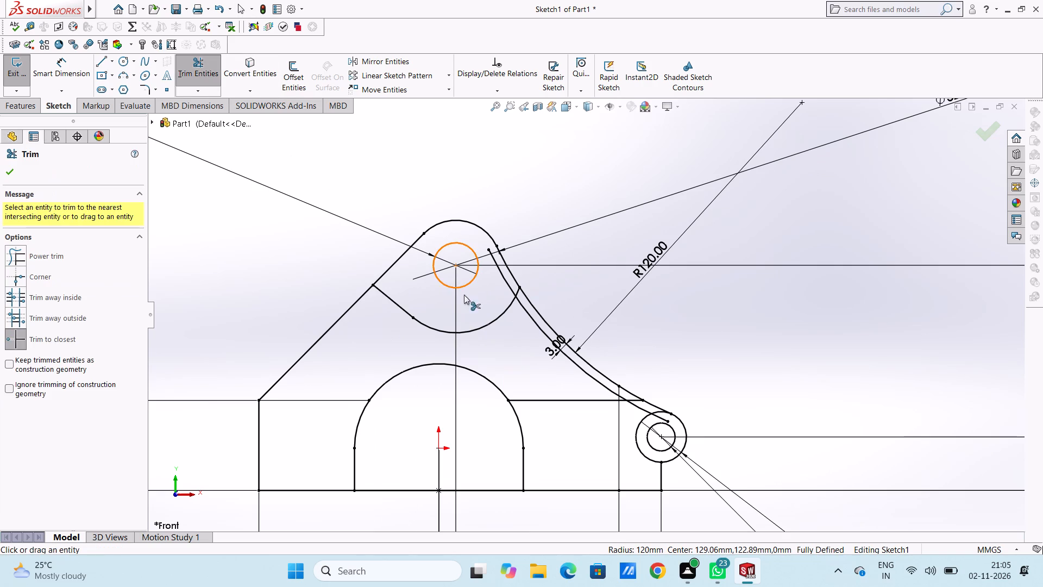
click(505, 276)
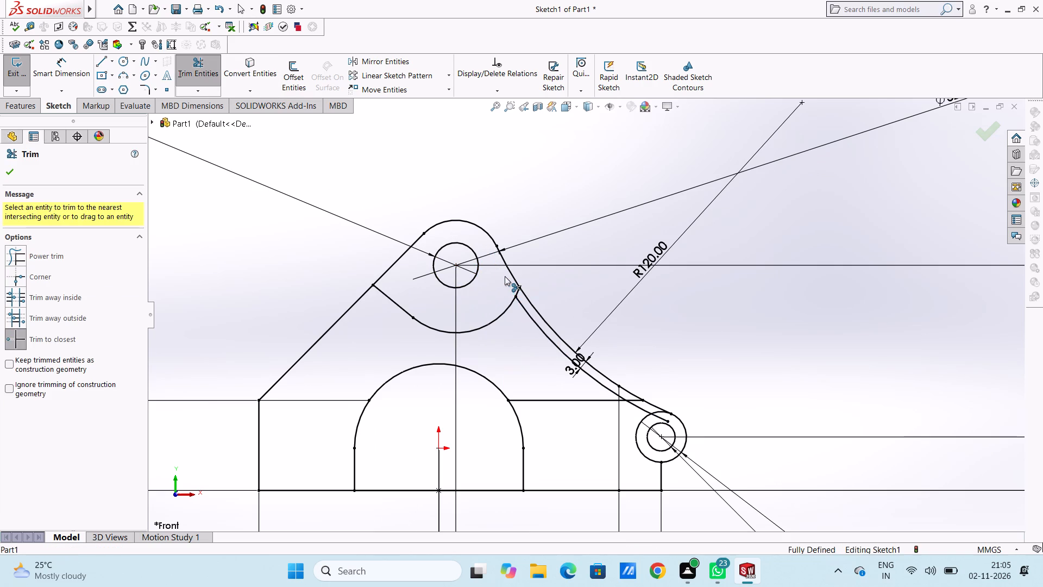
scroll(637, 410, up, 4)
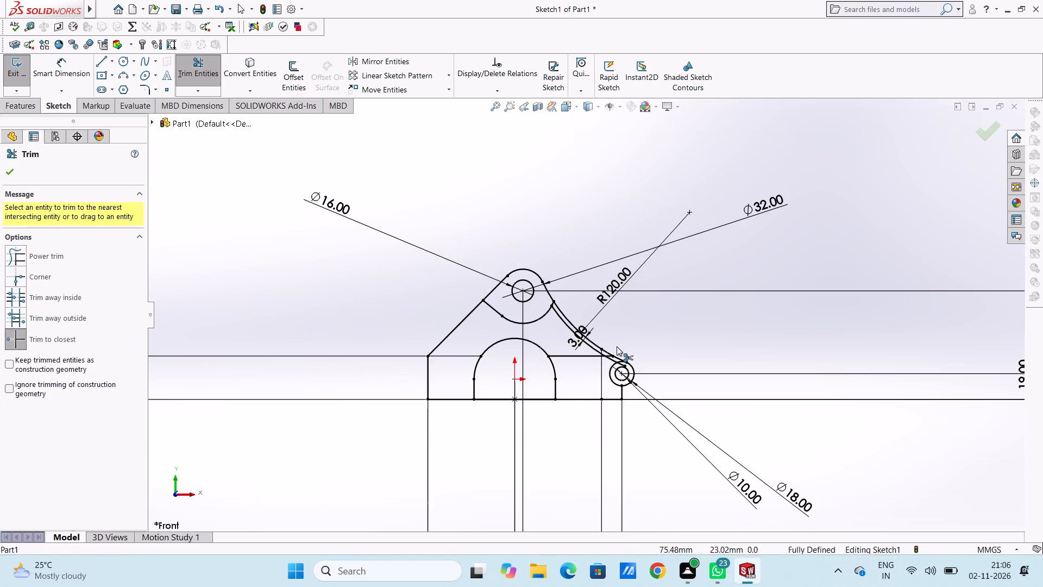
scroll(617, 346, down, 11)
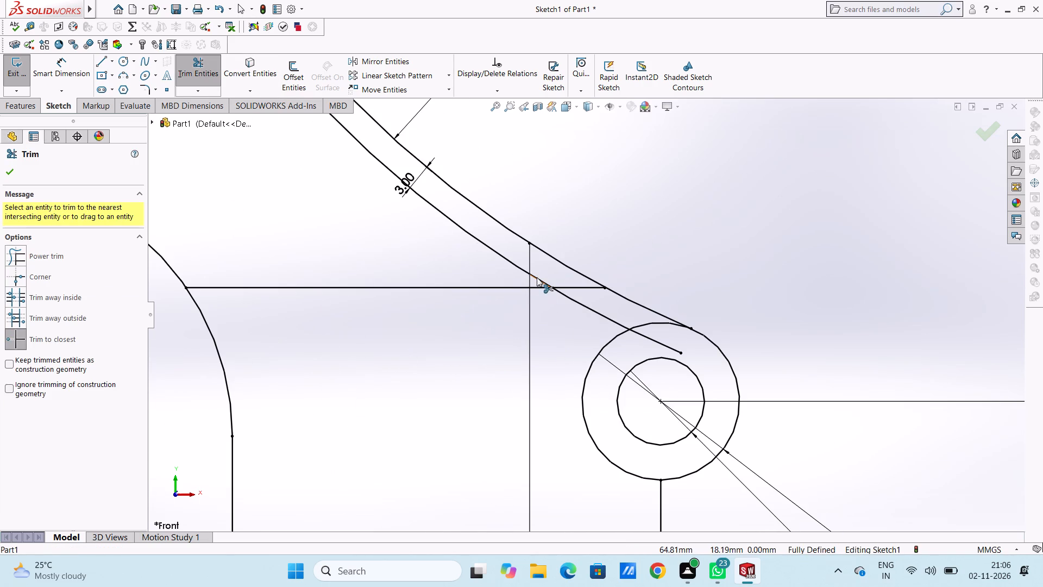
click(537, 277)
click(564, 296)
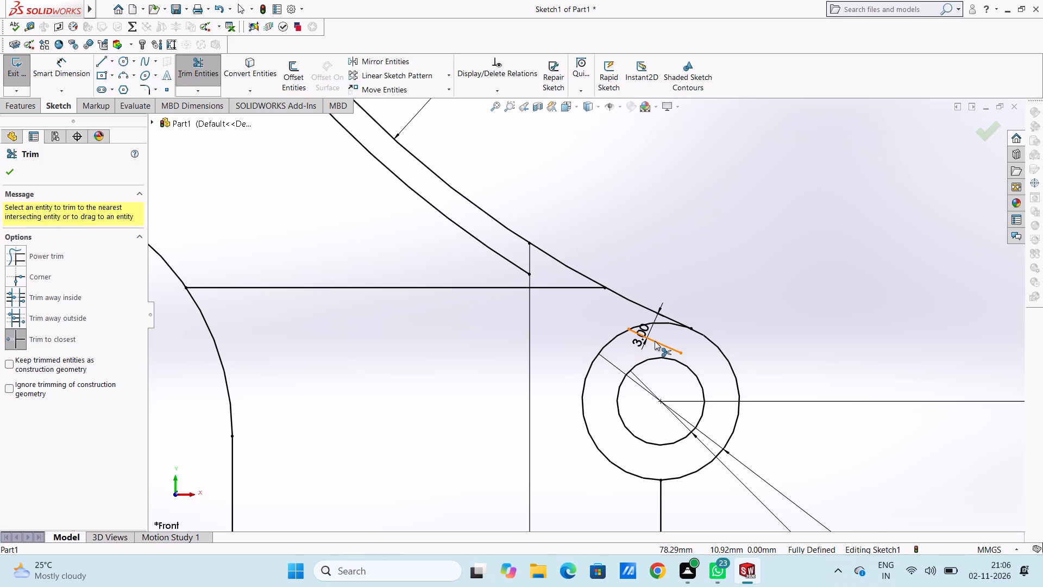
click(655, 340)
scroll(702, 272, up, 4)
scroll(631, 255, up, 5)
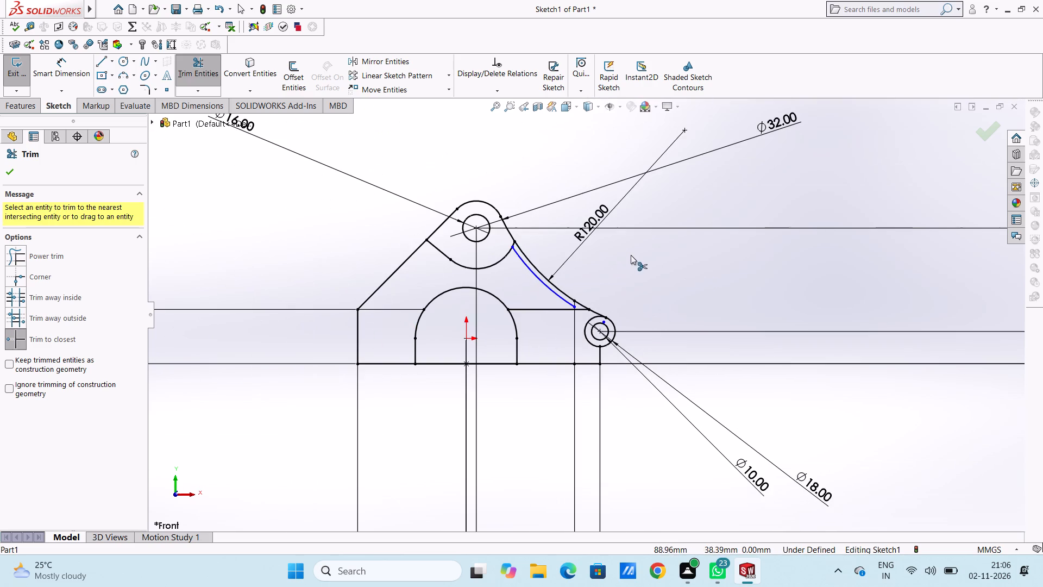
click(13, 168)
click(241, 245)
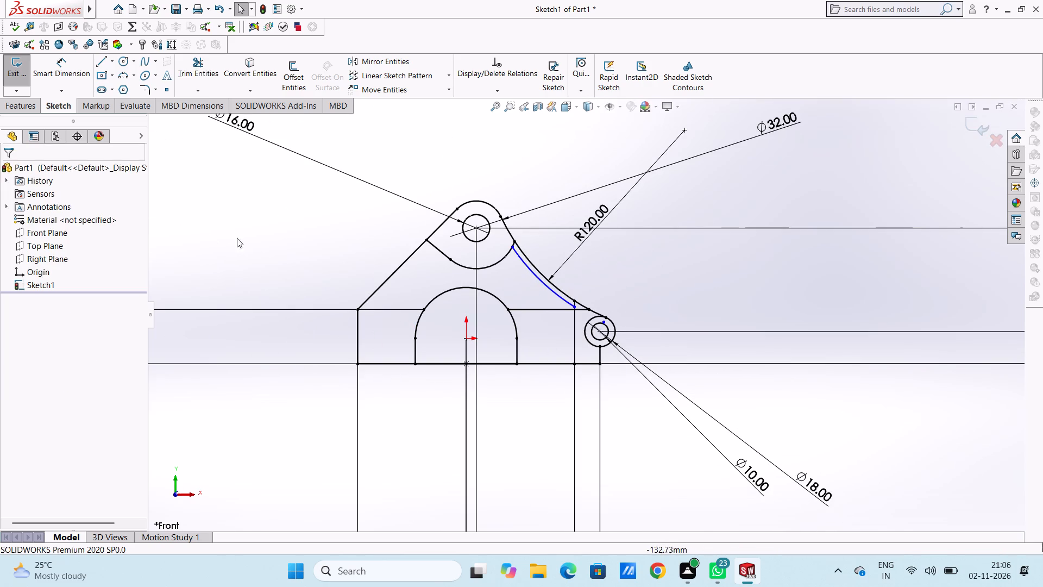
Dimension the radius of the trimmed offset arc.
click(62, 68)
scroll(569, 306, down, 6)
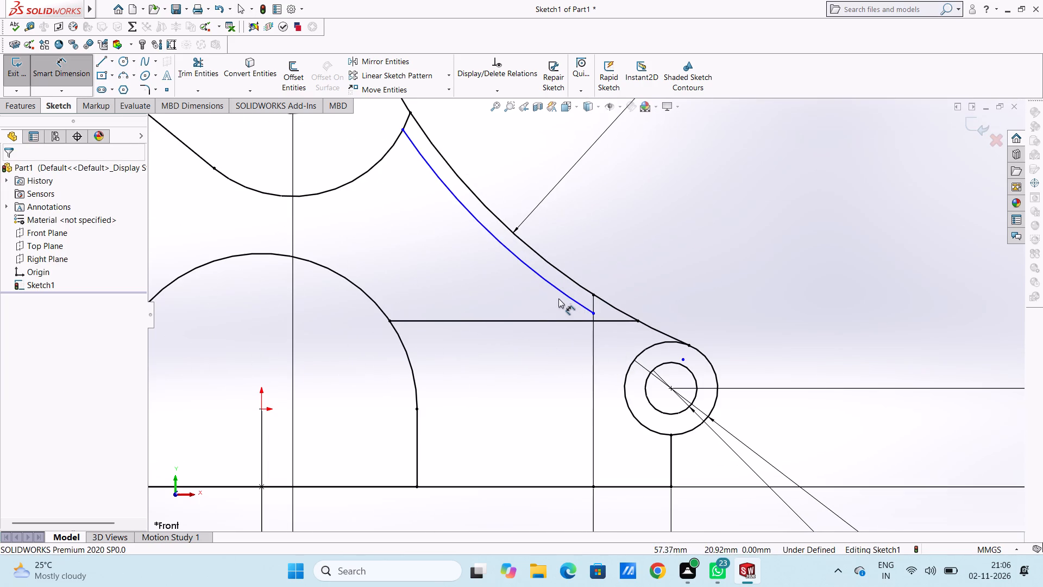
click(554, 287)
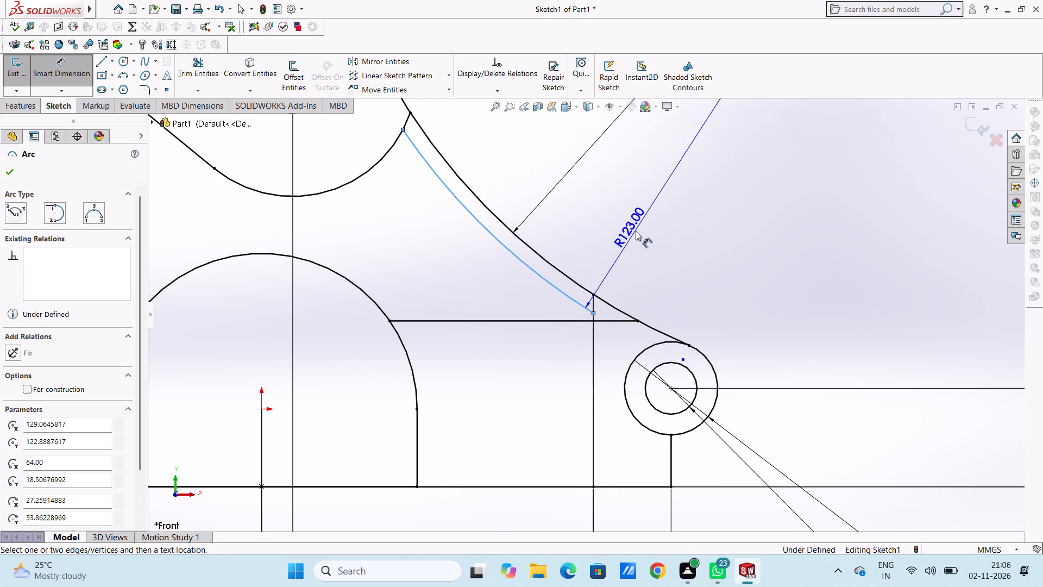
scroll(599, 224, up, 2)
click(580, 228)
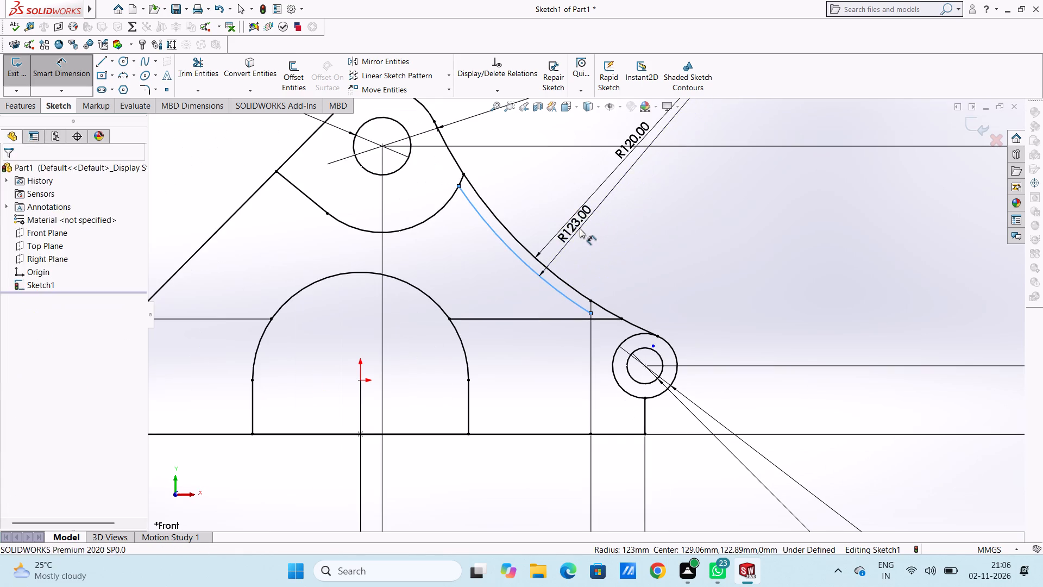
click(535, 211)
click(534, 193)
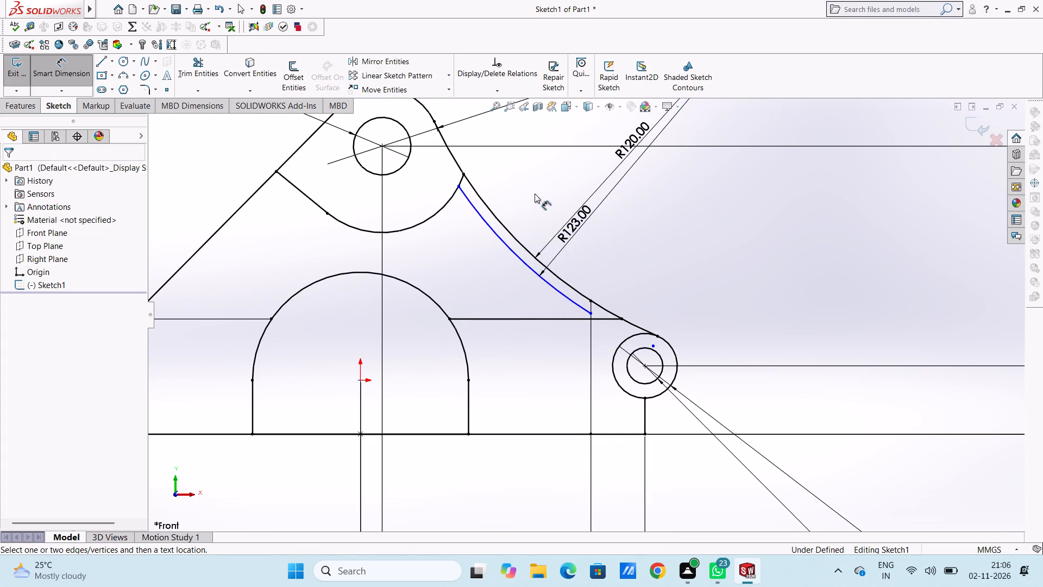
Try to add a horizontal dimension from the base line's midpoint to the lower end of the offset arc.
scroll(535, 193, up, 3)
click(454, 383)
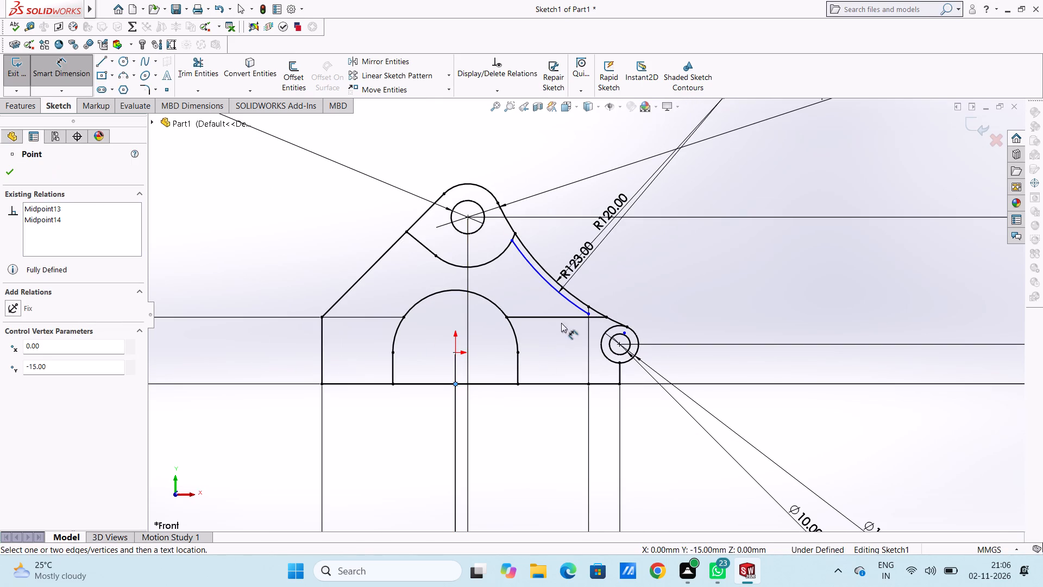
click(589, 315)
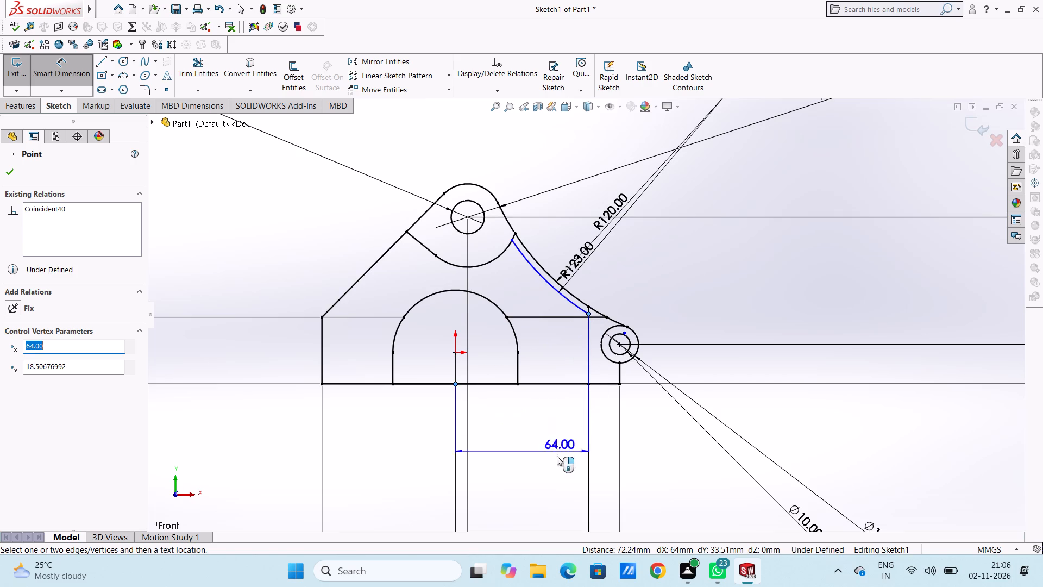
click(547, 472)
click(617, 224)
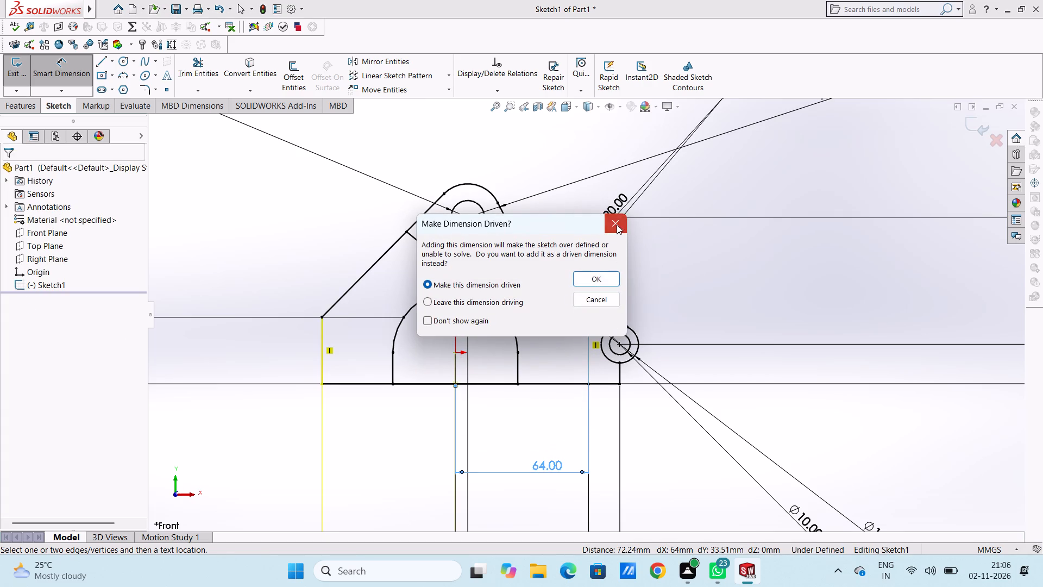
Dimension the vertical distance from the origin to the lower end of the offset arc.
click(455, 353)
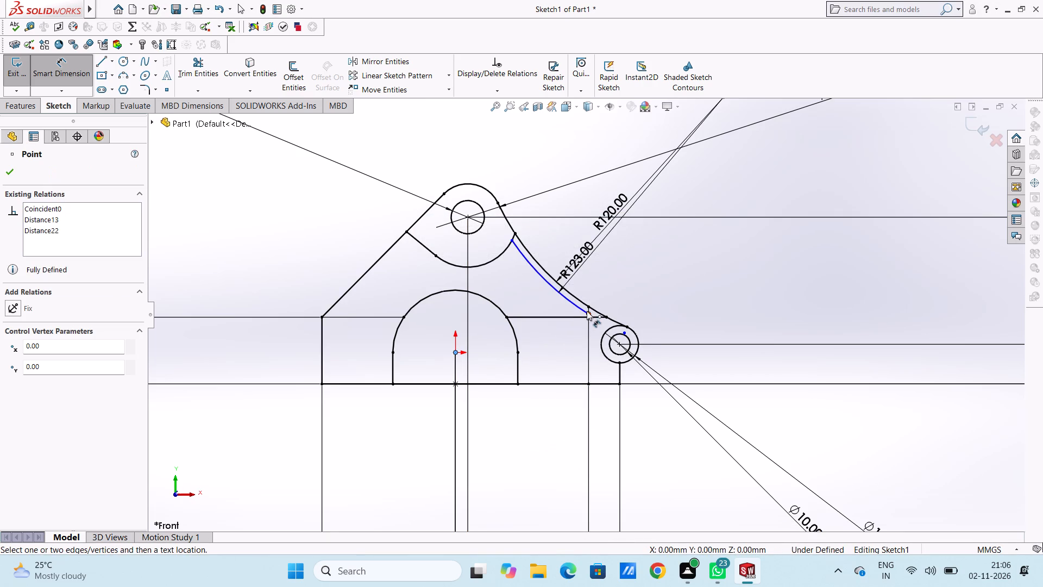
click(589, 314)
click(877, 341)
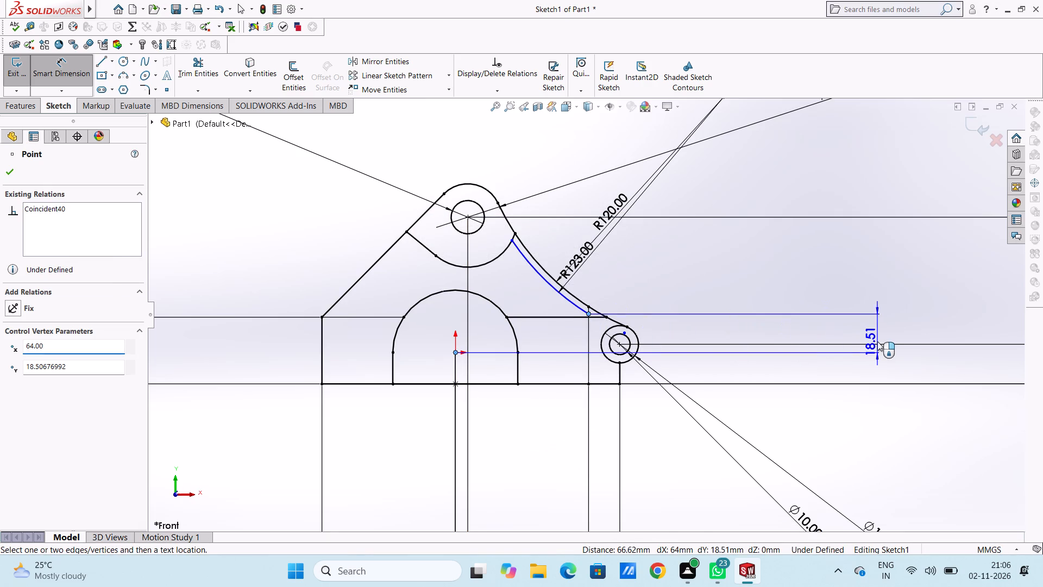
click(827, 321)
click(770, 280)
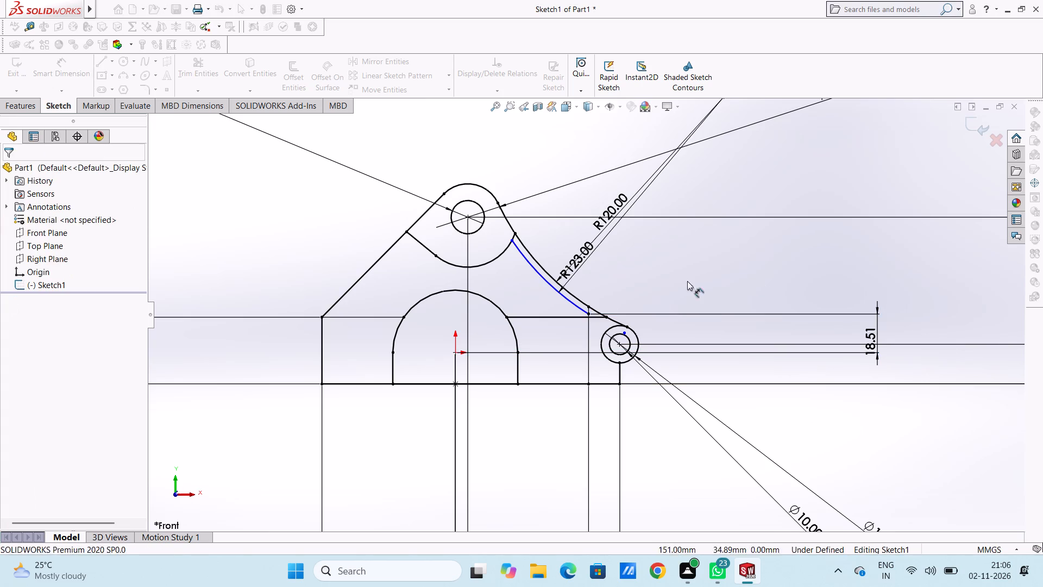
Dimension the horizontal distance from the origin to the upper end of the offset arc.
click(453, 354)
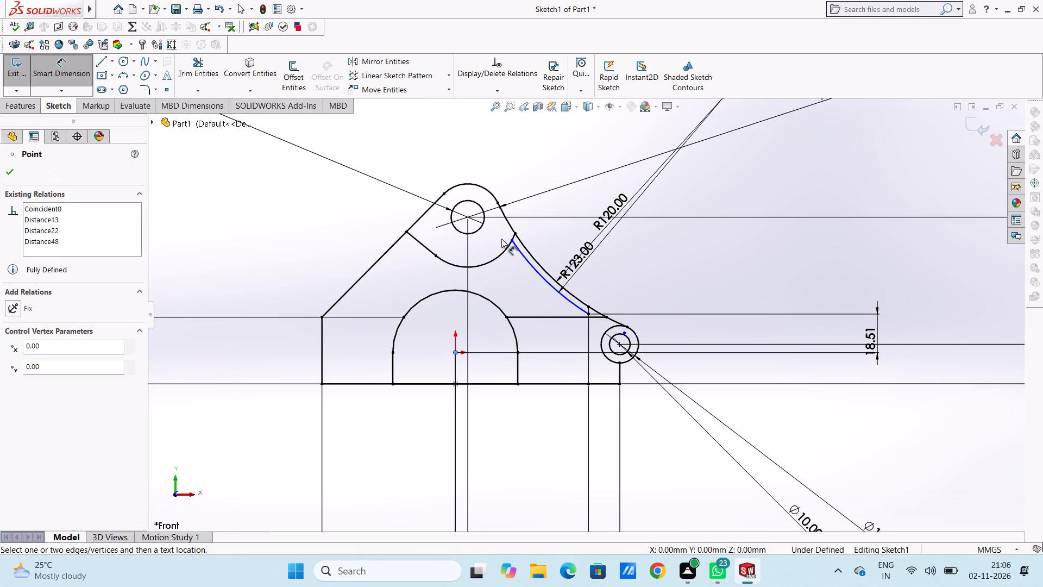
click(513, 242)
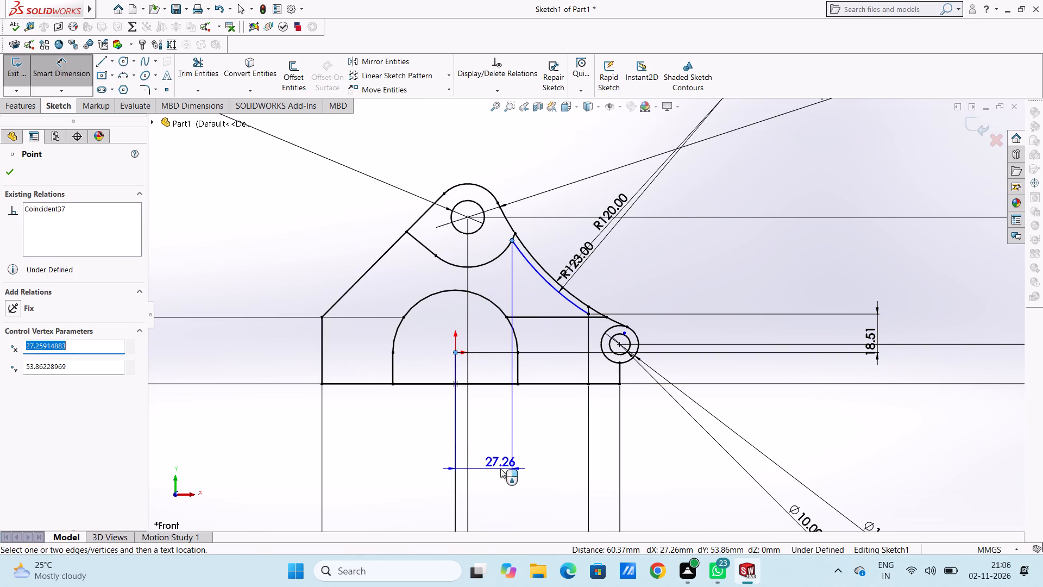
click(500, 469)
click(454, 452)
click(424, 448)
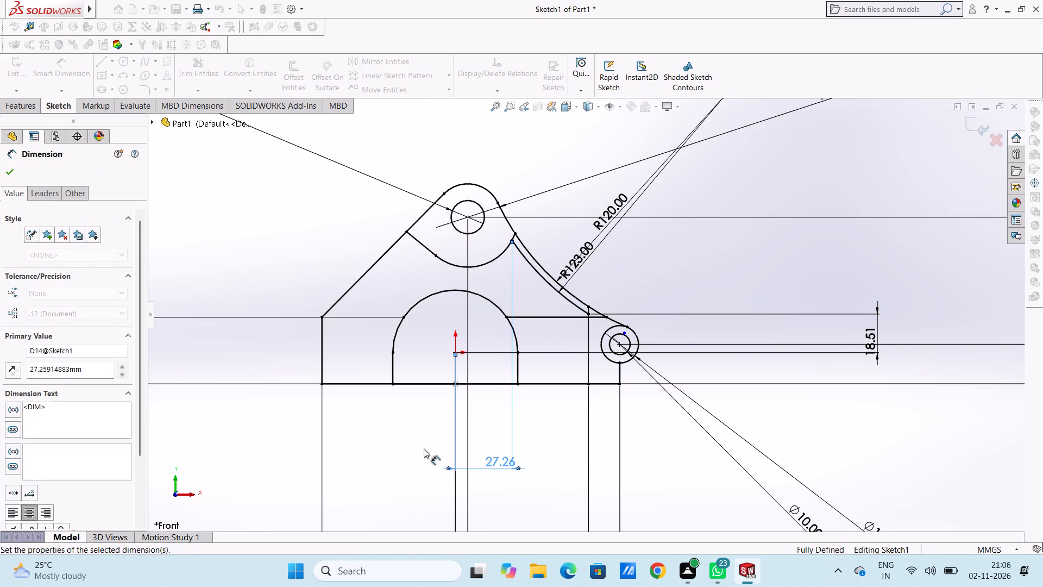
From the top of the end strip's vertical line, sketch a 15 mm line up to the R120 arc and a vertical line down to the base.
scroll(573, 276, down, 4)
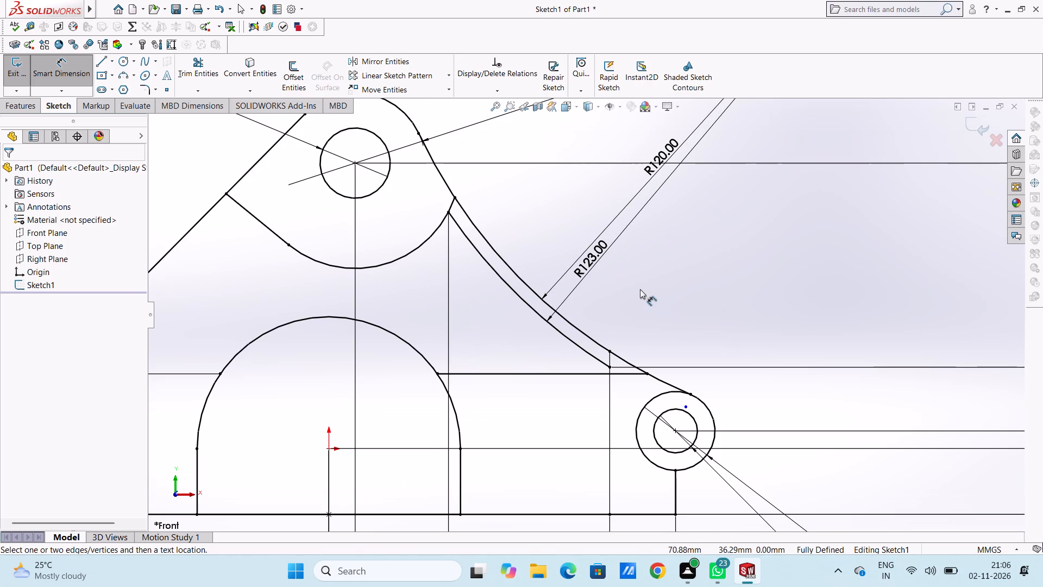
scroll(652, 295, up, 2)
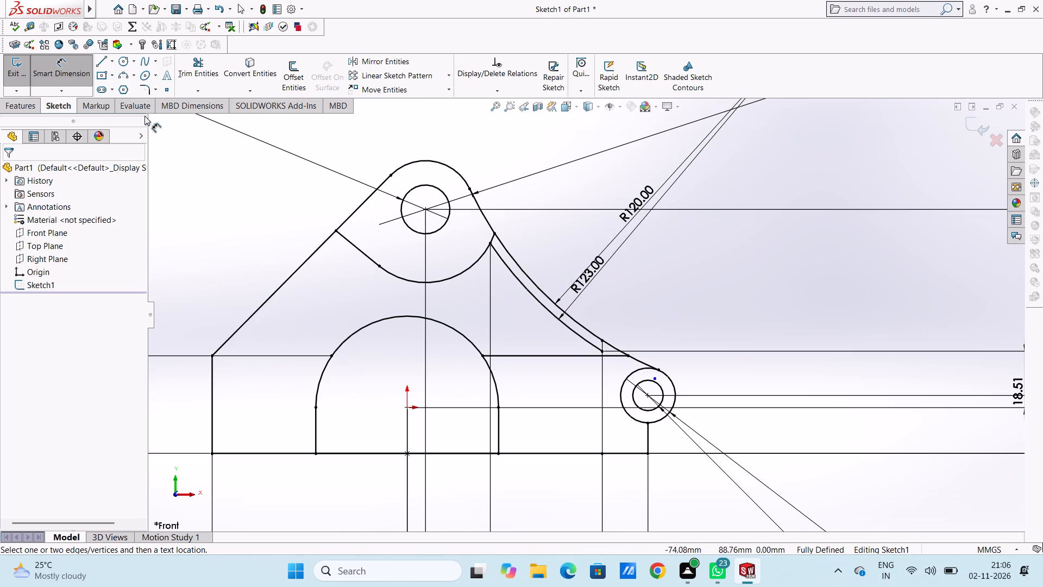
click(74, 67)
click(106, 60)
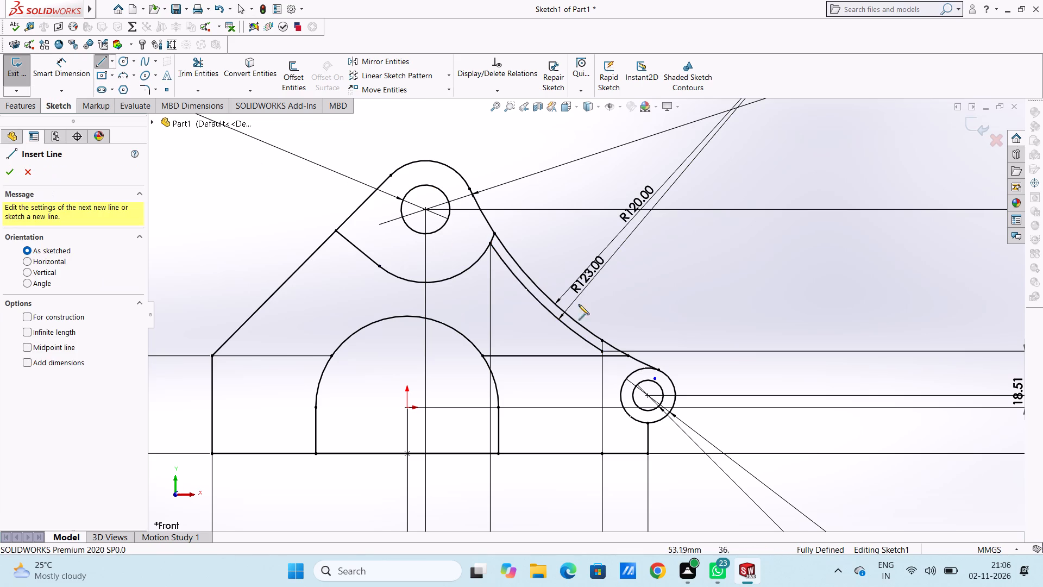
scroll(614, 353, down, 4)
click(580, 316)
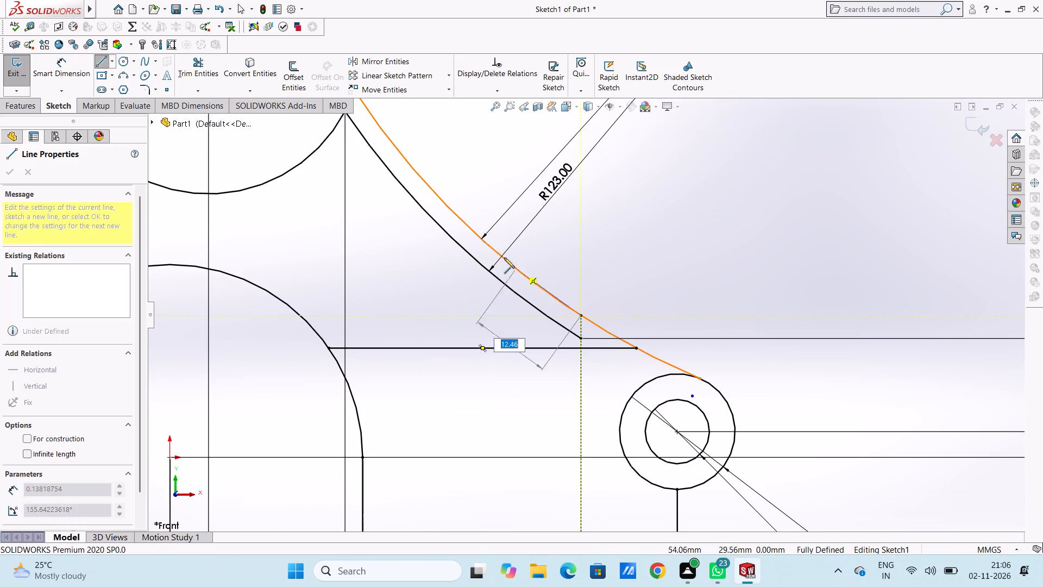
scroll(454, 213, up, 2)
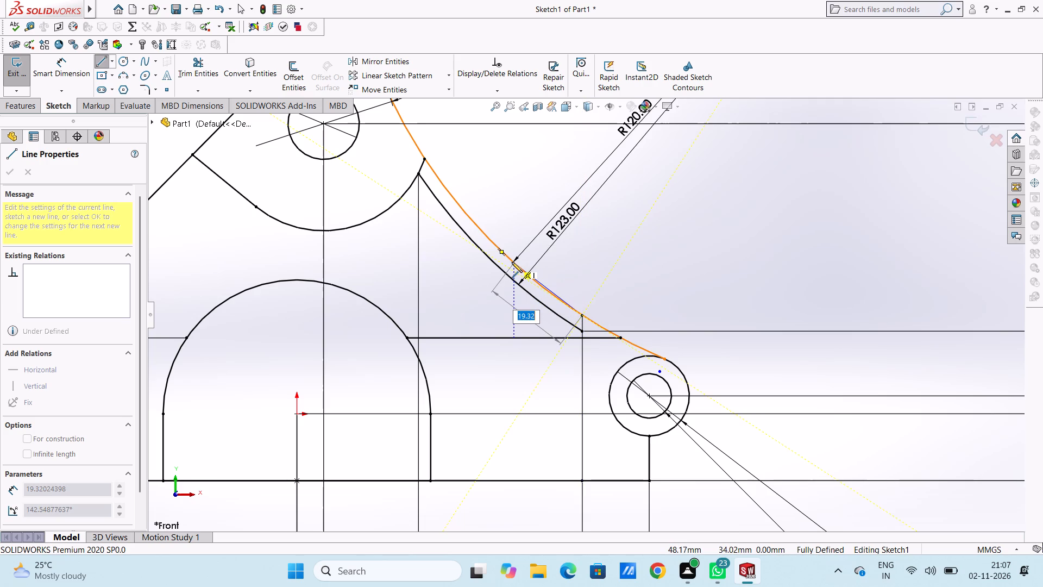
text(15)
key(Return)
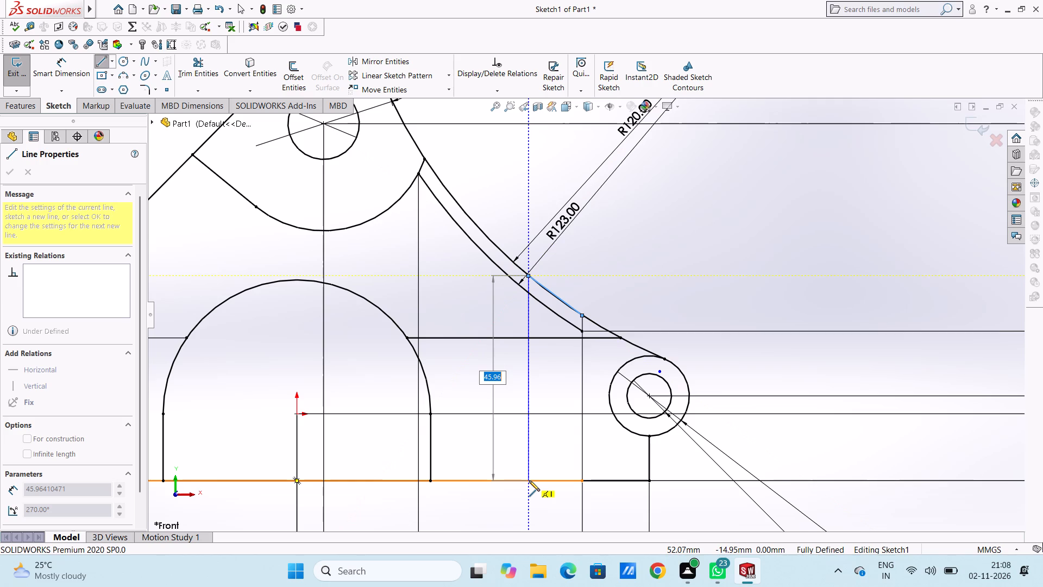
click(529, 480)
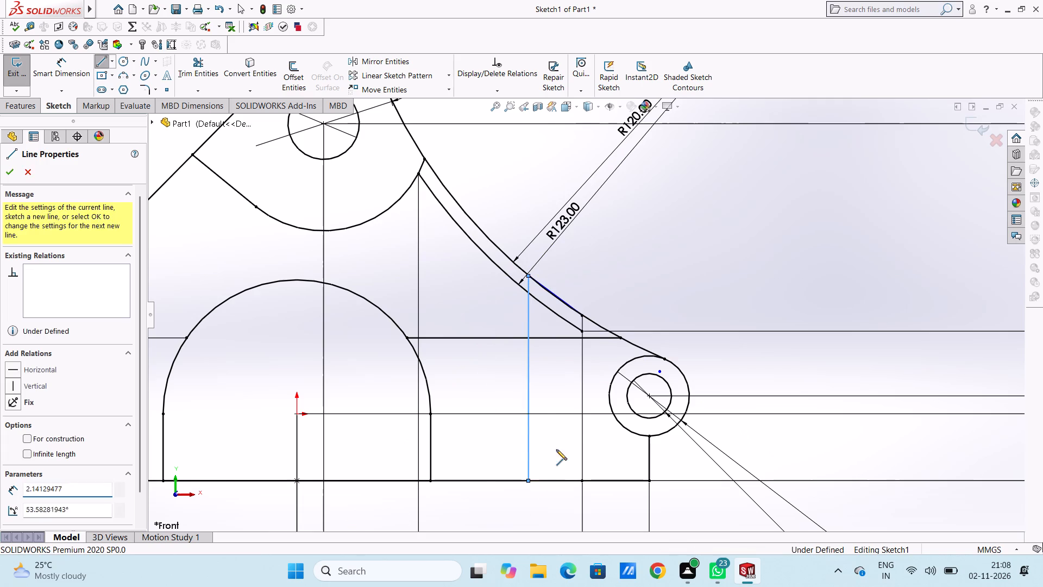
right_click(669, 231)
click(683, 241)
click(664, 254)
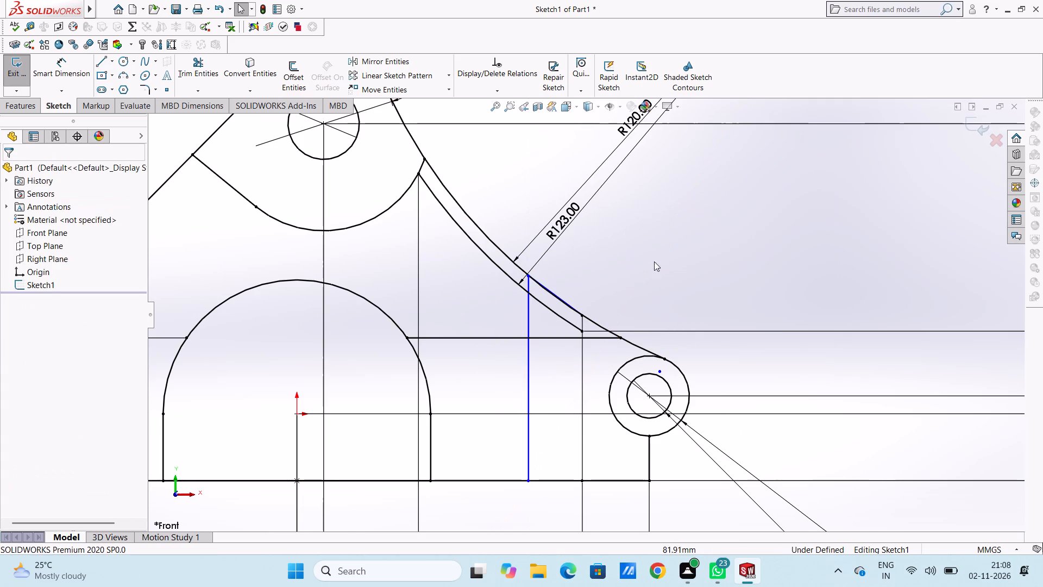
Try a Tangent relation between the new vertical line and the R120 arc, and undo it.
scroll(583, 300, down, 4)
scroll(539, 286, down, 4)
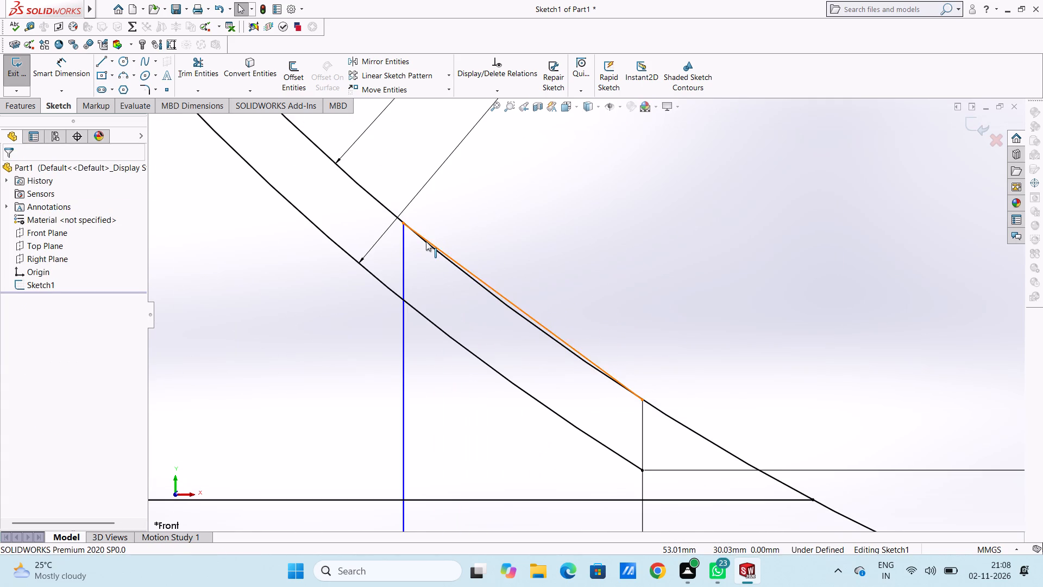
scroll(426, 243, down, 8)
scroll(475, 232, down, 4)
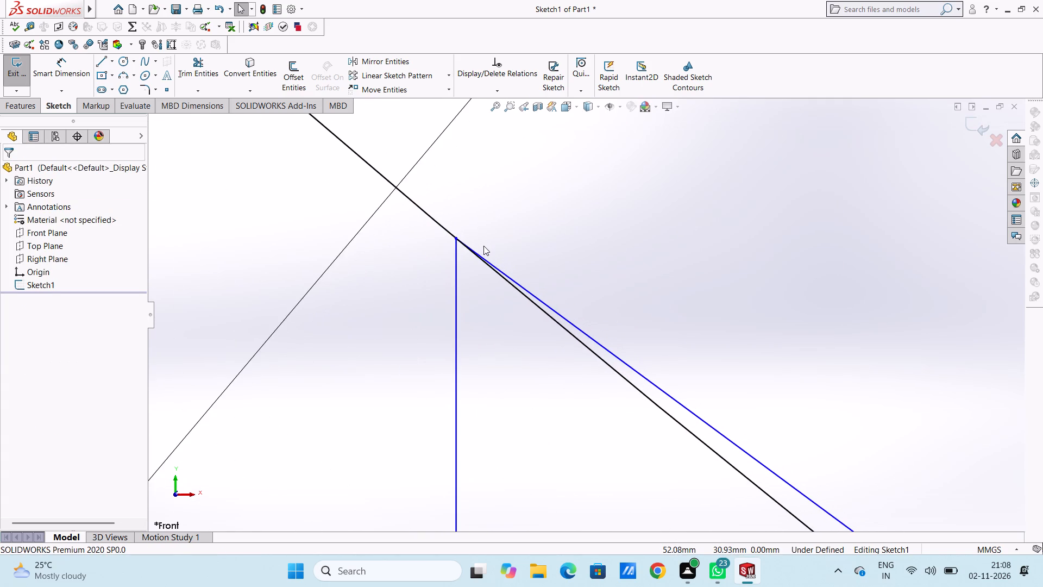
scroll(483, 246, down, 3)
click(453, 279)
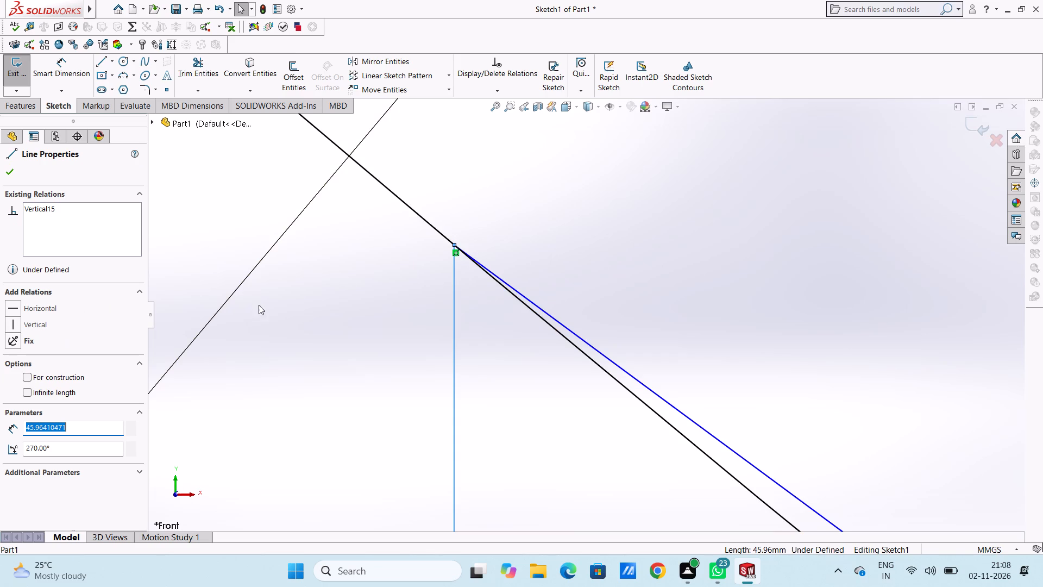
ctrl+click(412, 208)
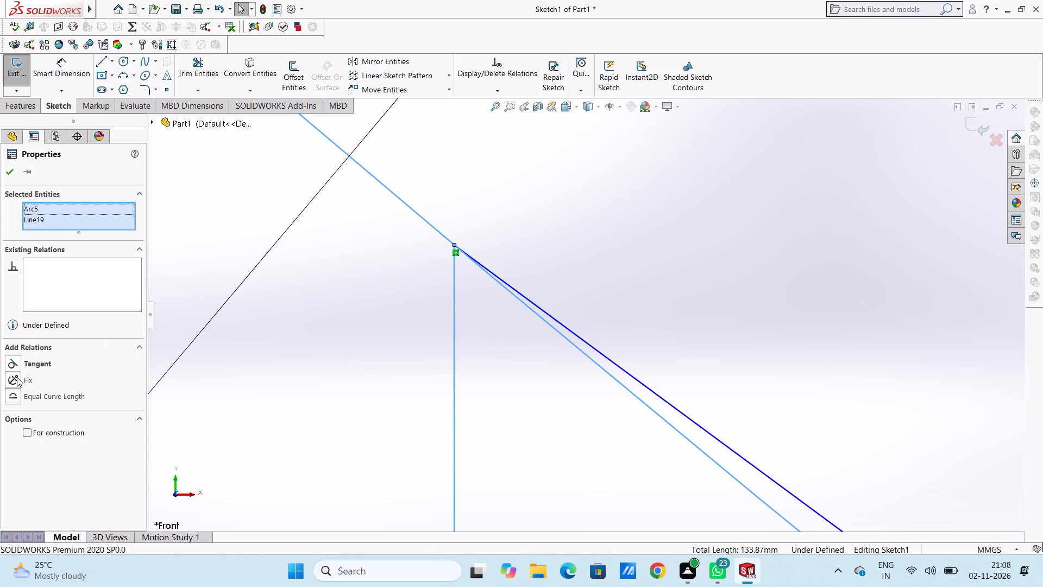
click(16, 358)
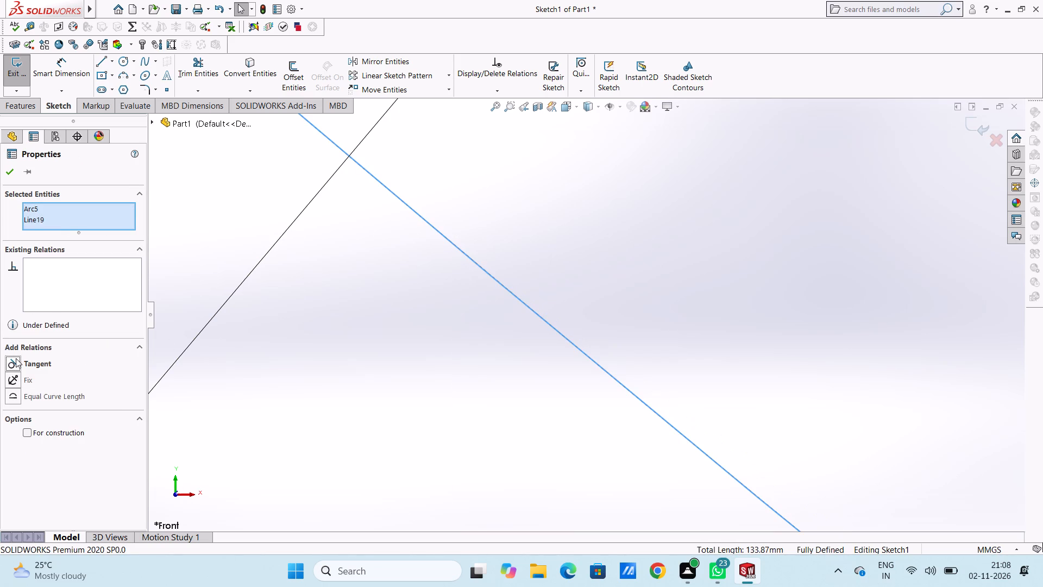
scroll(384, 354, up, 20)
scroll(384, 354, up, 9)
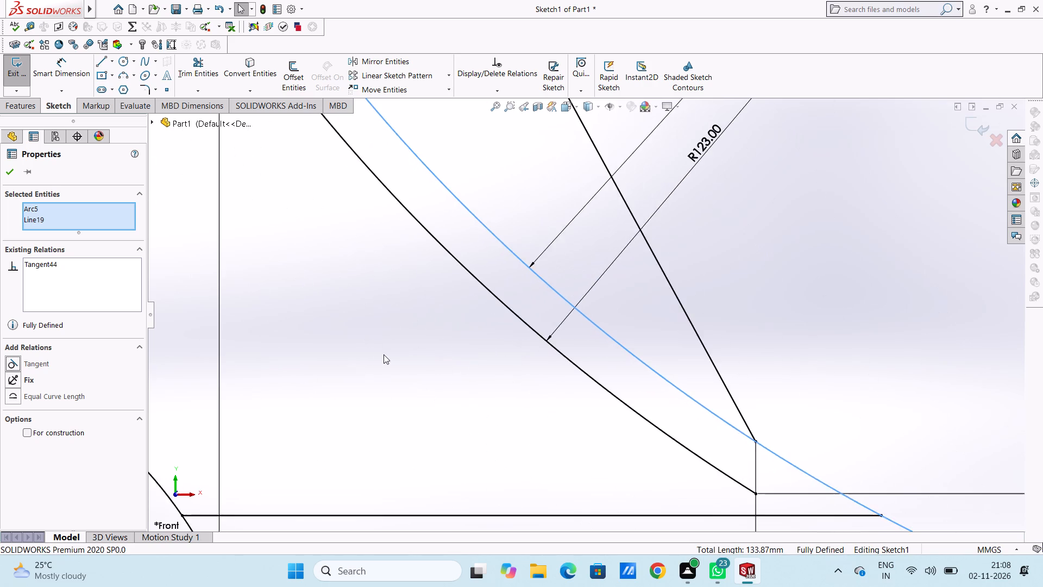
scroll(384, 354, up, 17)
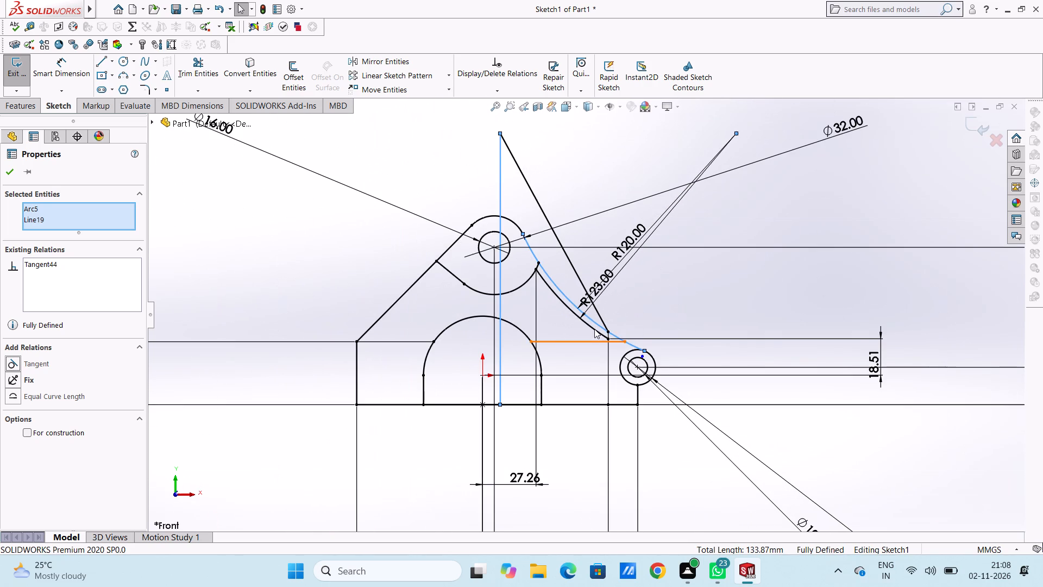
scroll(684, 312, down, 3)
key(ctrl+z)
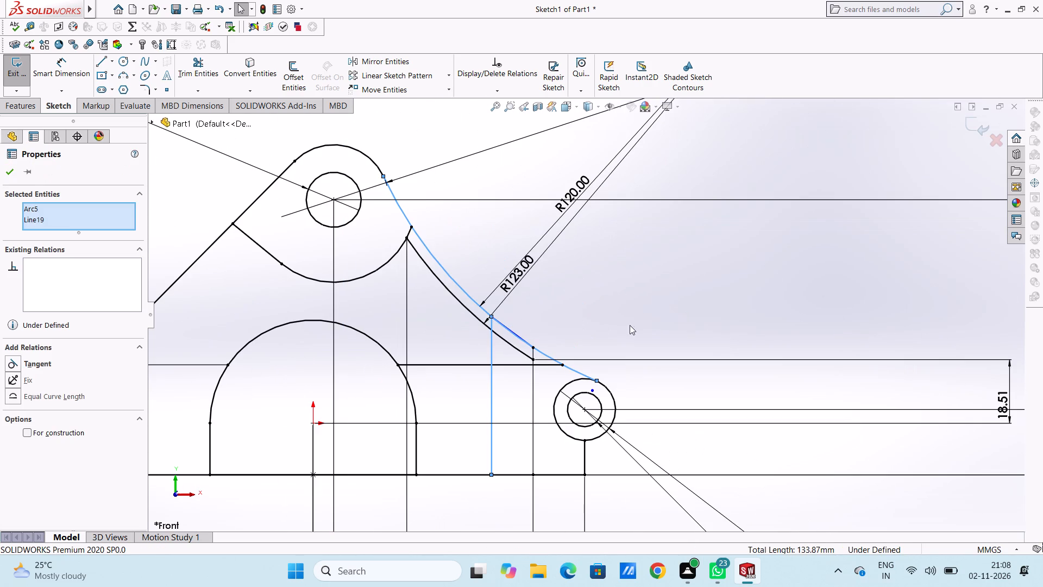
Apply a Fix relation to the R120 arc and the new vertical line.
click(14, 378)
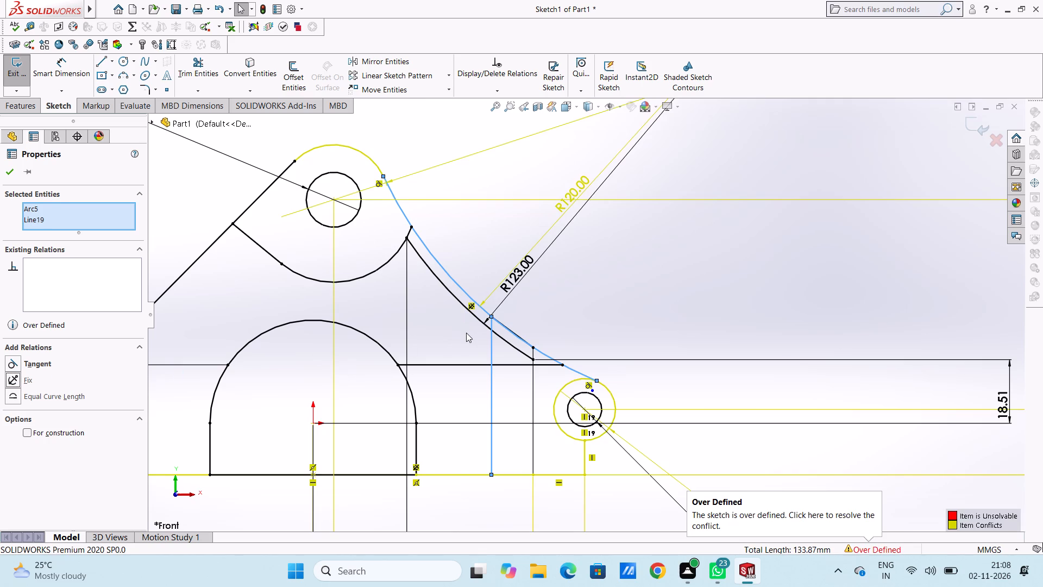
click(466, 333)
Delete the conflicting 80 mm vertical dimension and the 64 mm horizontal dimension from the sketch.
scroll(466, 333, up, 4)
scroll(655, 306, up, 4)
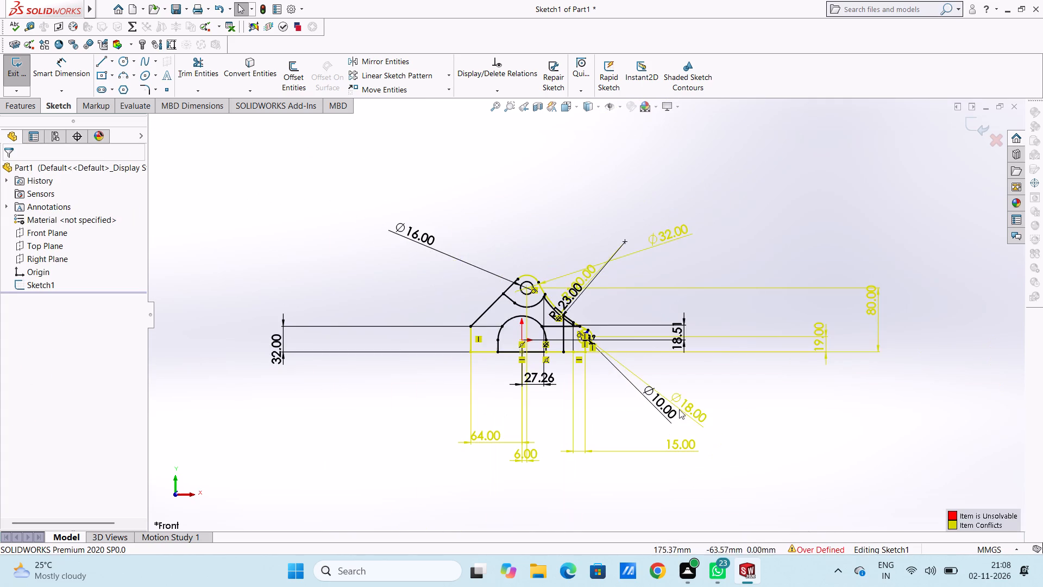
scroll(687, 413, down, 3)
scroll(854, 288, up, 3)
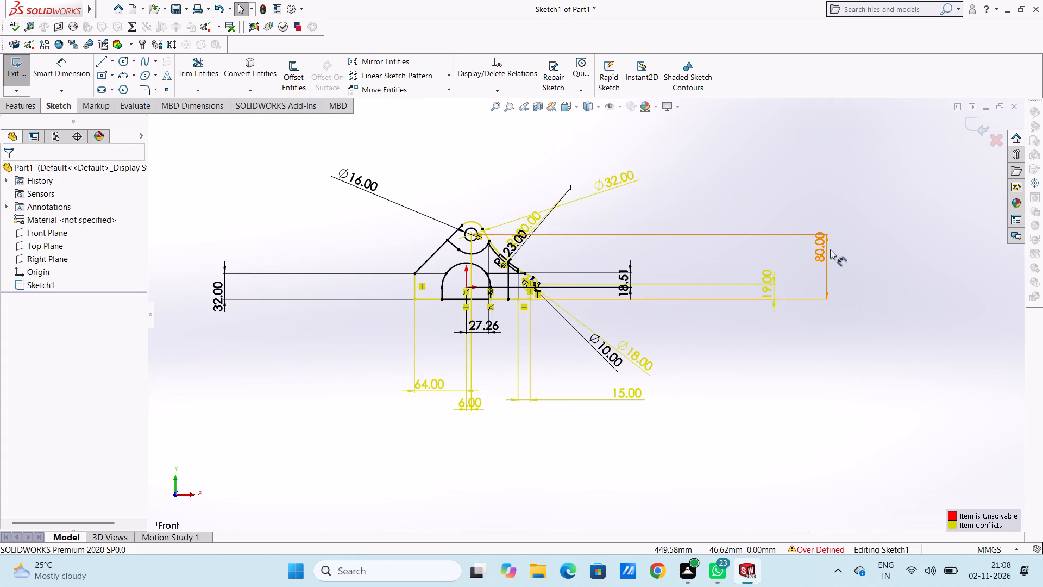
click(828, 248)
right_click(822, 173)
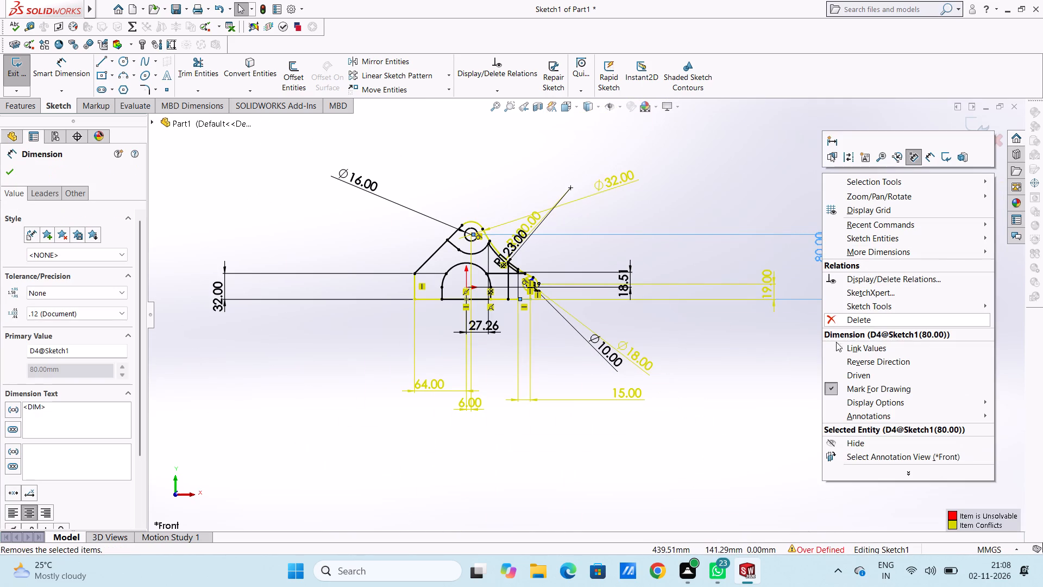
click(836, 320)
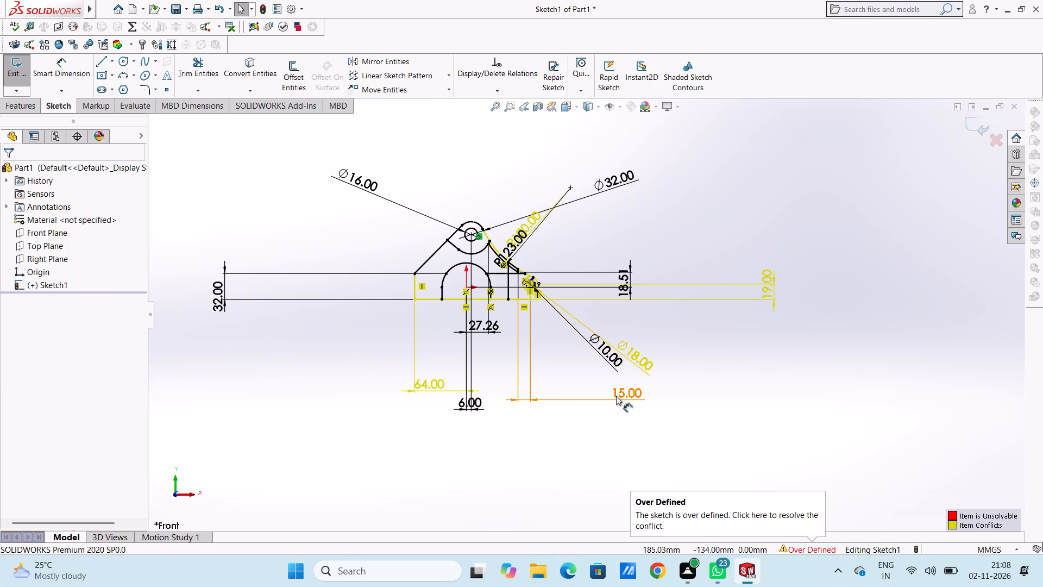
click(616, 396)
click(718, 364)
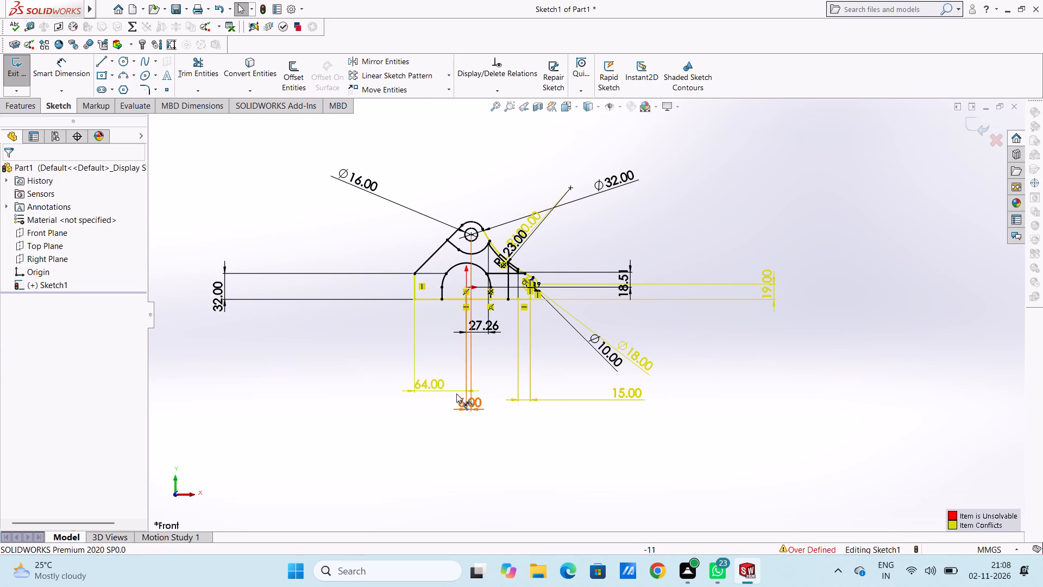
click(436, 385)
right_click(321, 365)
click(348, 426)
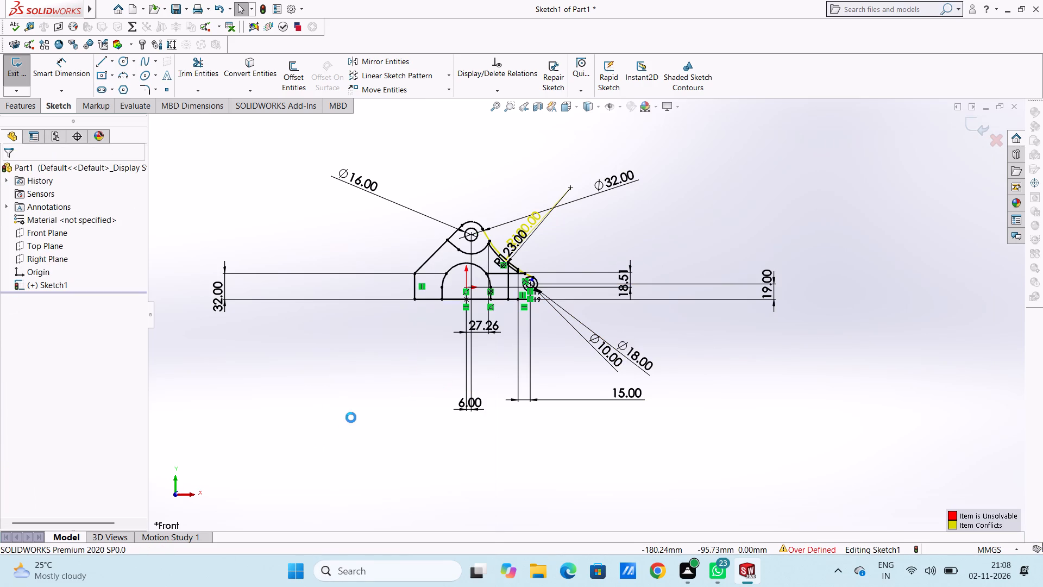
Delete the conflicting R120 radius dimension from the outer arc.
scroll(507, 248, down, 6)
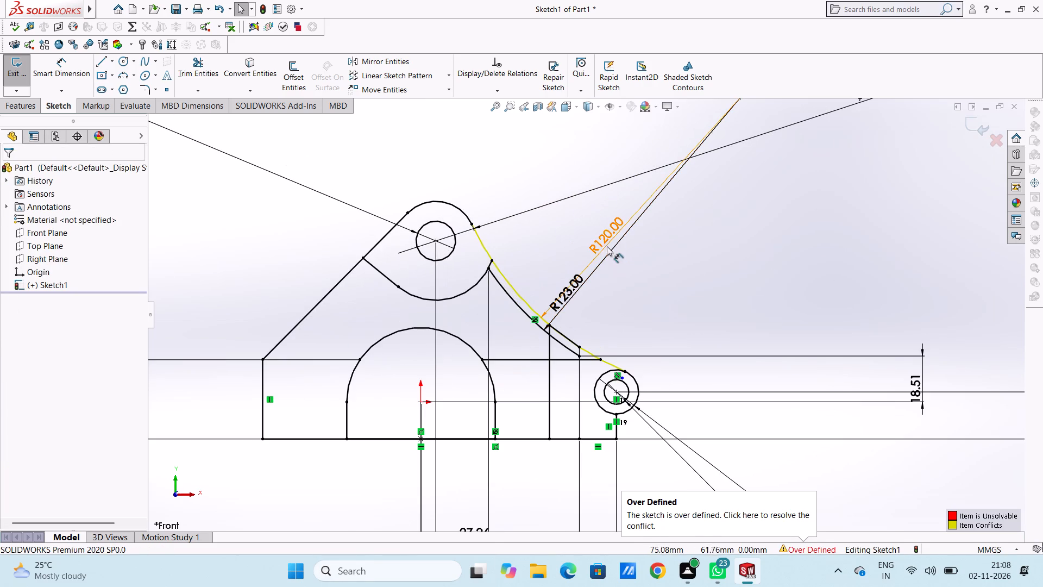
click(608, 236)
right_click(557, 219)
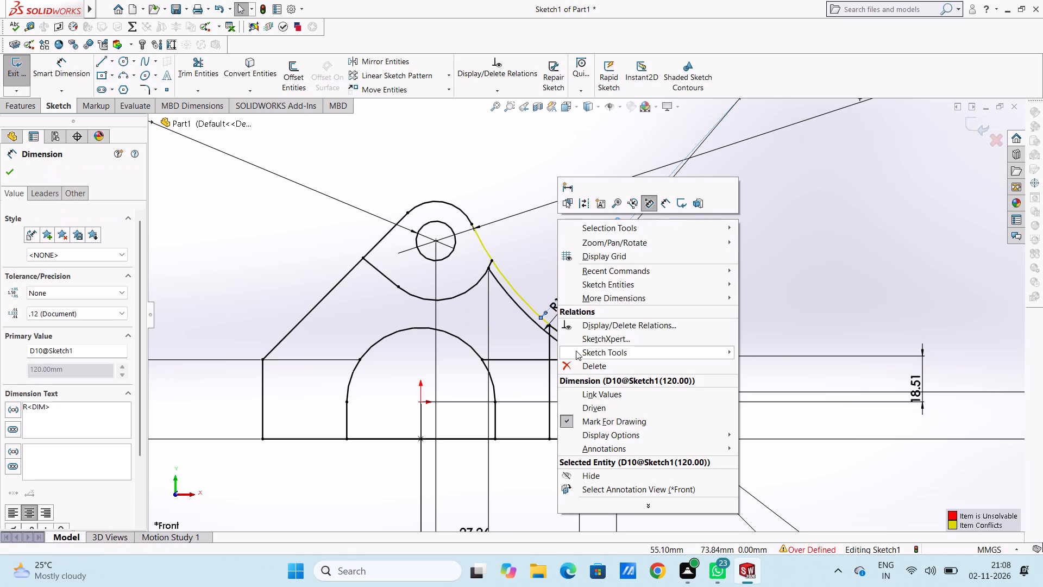
click(580, 363)
scroll(569, 360, down, 3)
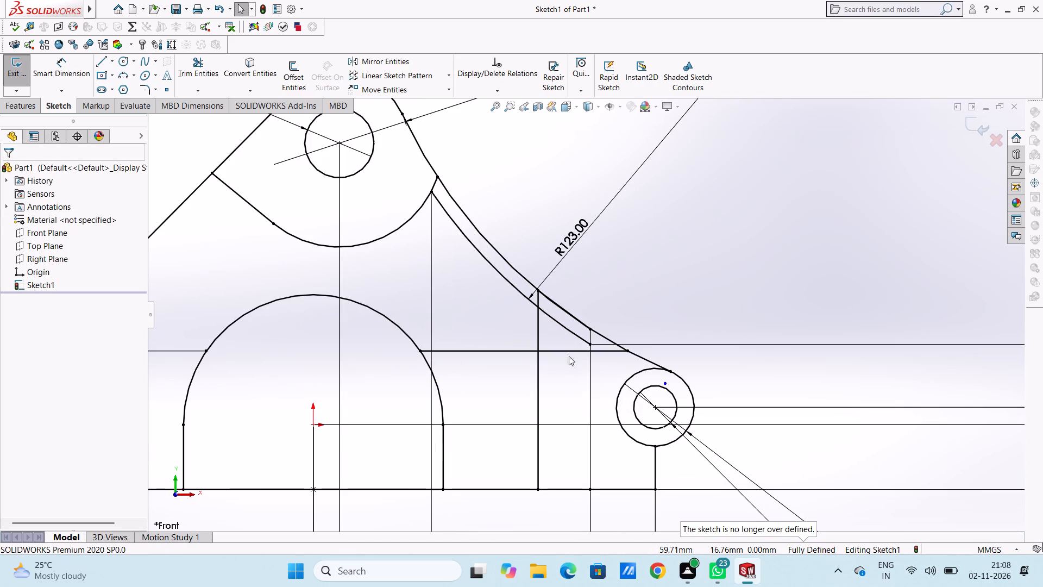
Trim away the short straight chord along the outer arc, just past the top end of the added vertical line.
scroll(579, 322, down, 6)
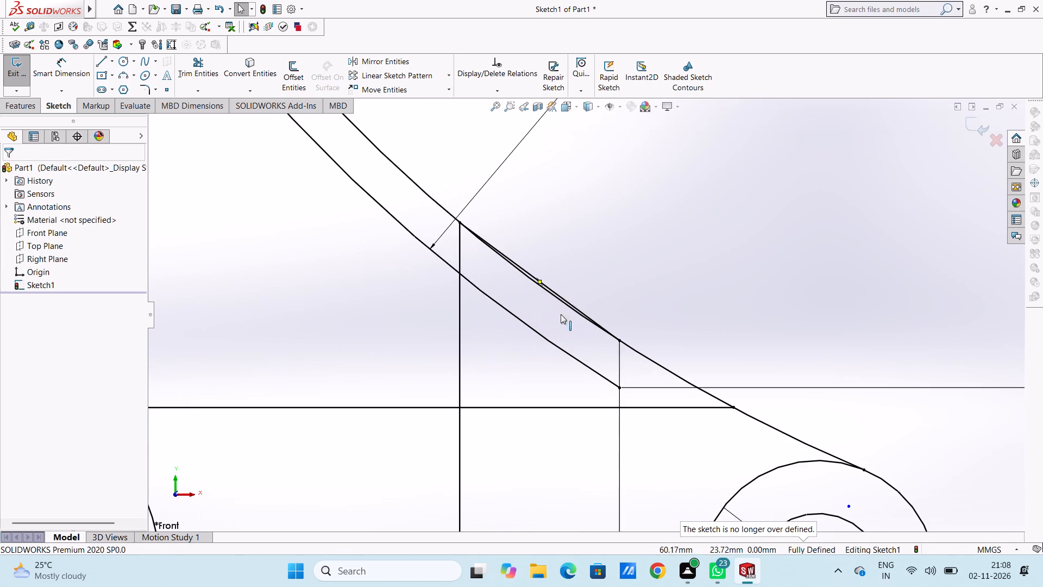
scroll(549, 289, down, 4)
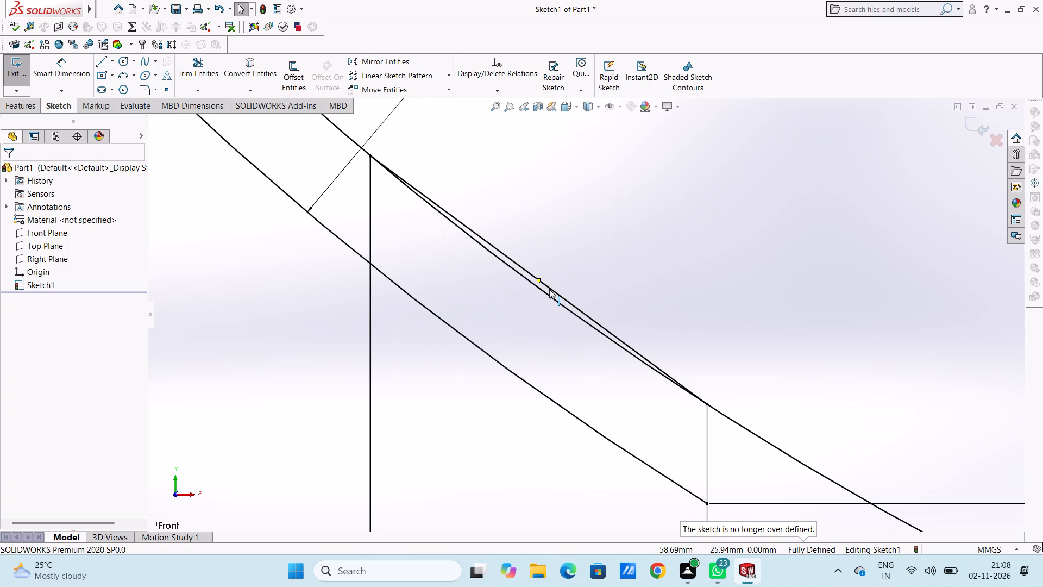
scroll(549, 289, down, 1)
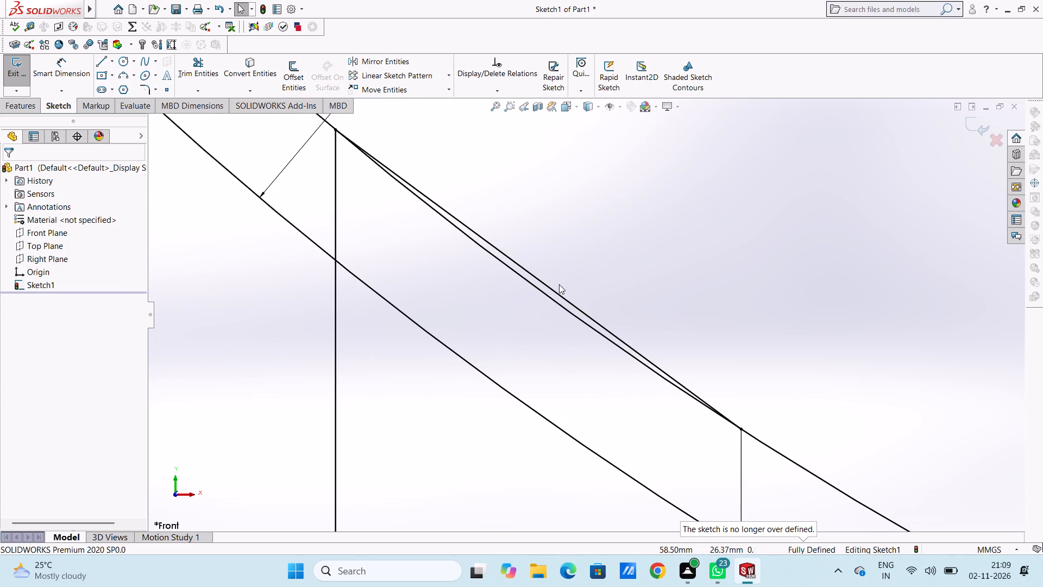
scroll(565, 285, up, 3)
scroll(567, 292, down, 3)
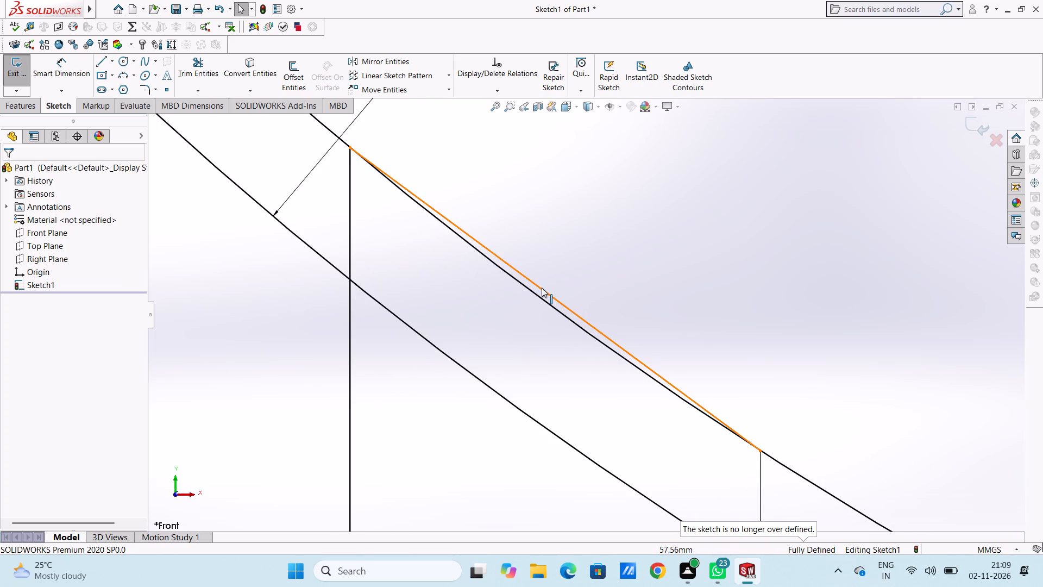
click(210, 65)
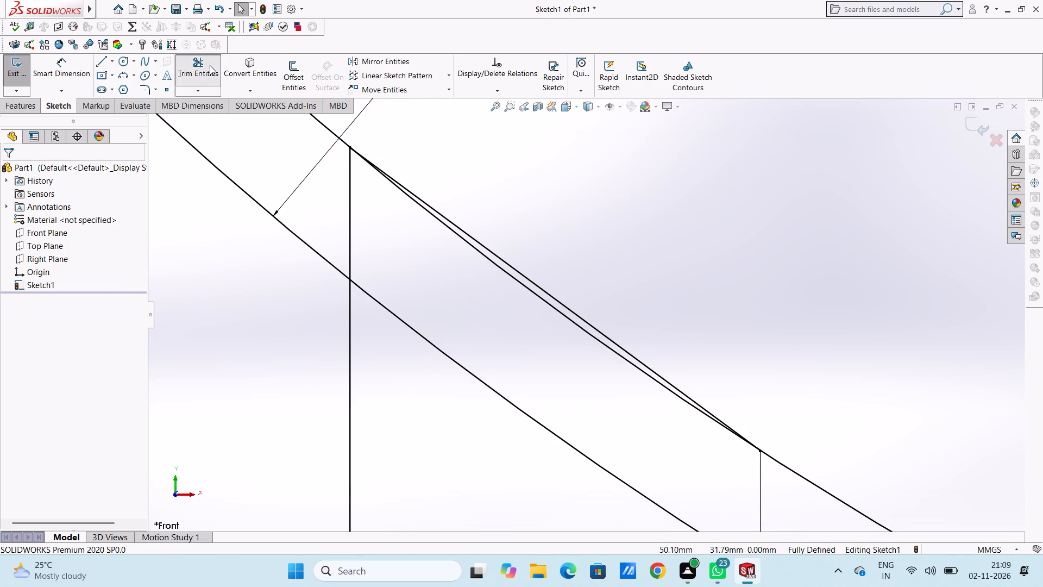
click(536, 286)
scroll(587, 273, down, 2)
scroll(587, 273, up, 4)
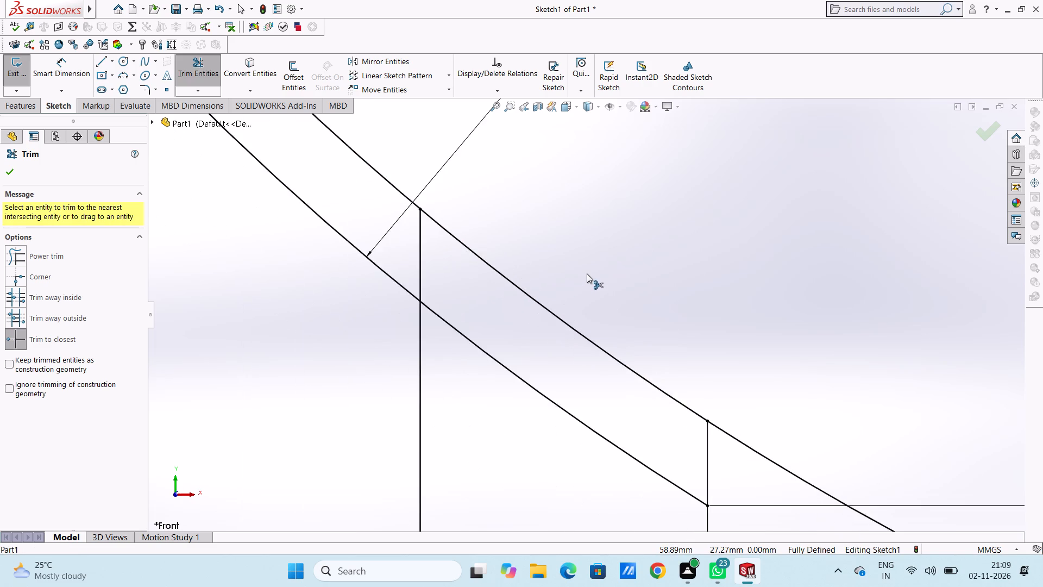
scroll(587, 273, up, 14)
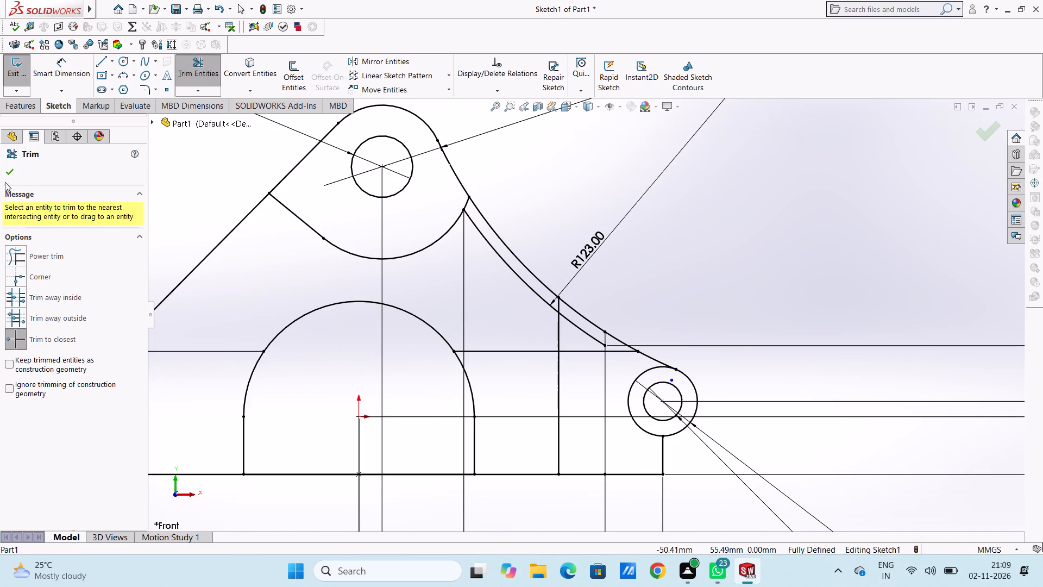
click(5, 174)
scroll(254, 198, up, 3)
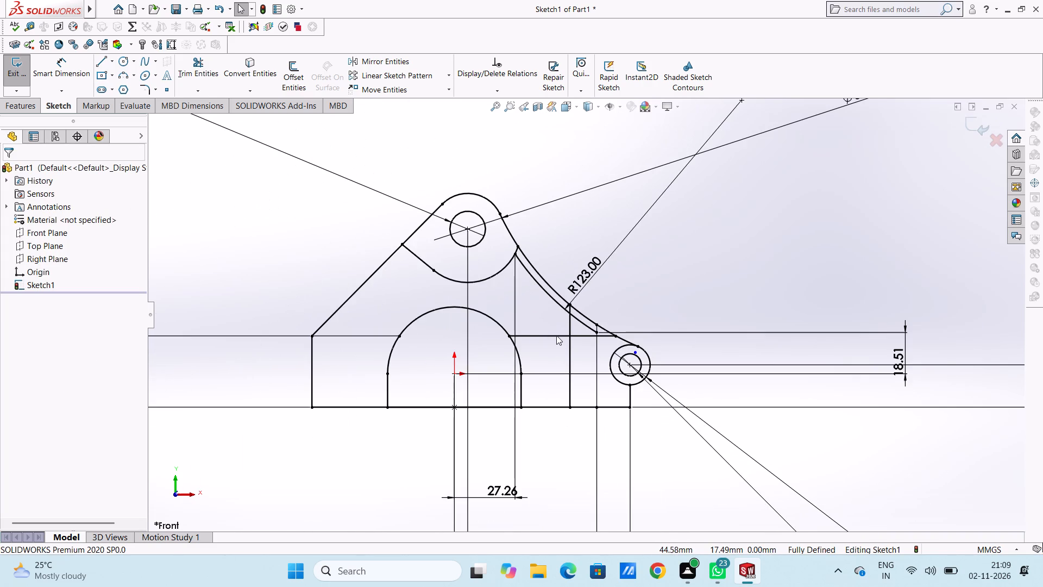
Start an extruded boss from the sketch and select the upper lug, the plate above the arch and the regions along the curved edge.
scroll(556, 335, down, 2)
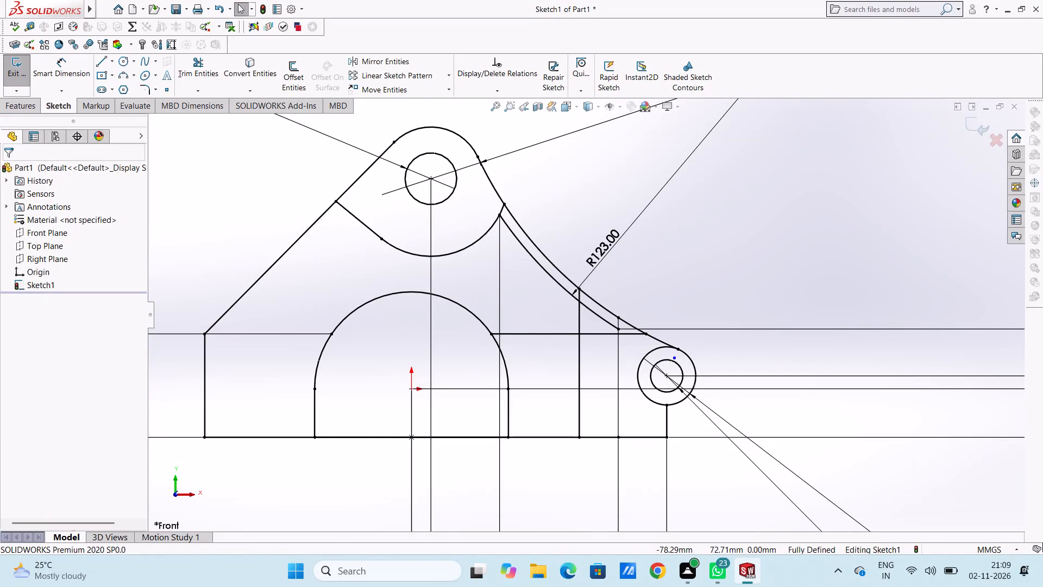
click(16, 104)
click(26, 64)
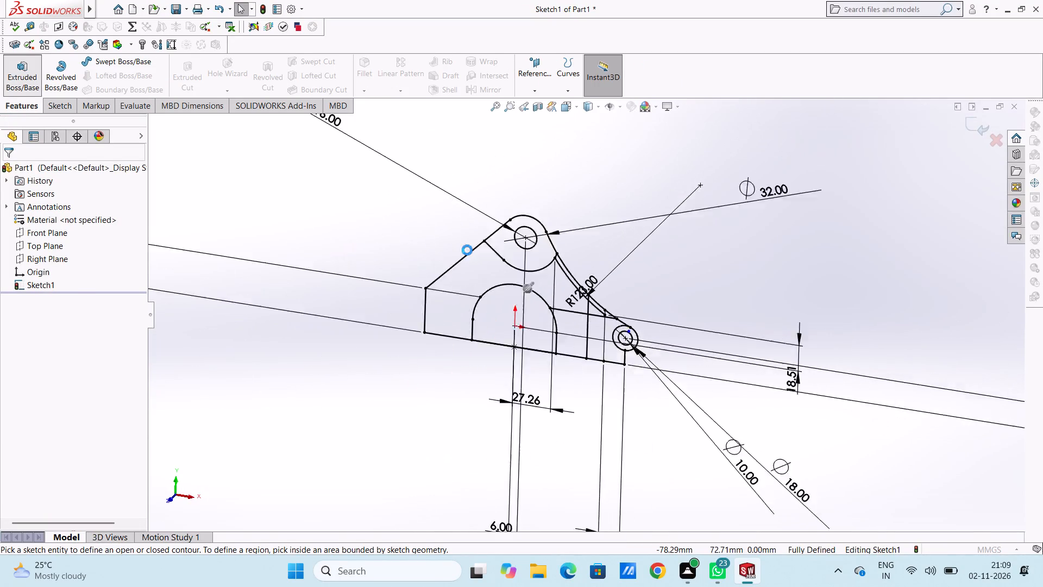
scroll(583, 313, down, 4)
middle_drag(582, 261, 582, 263)
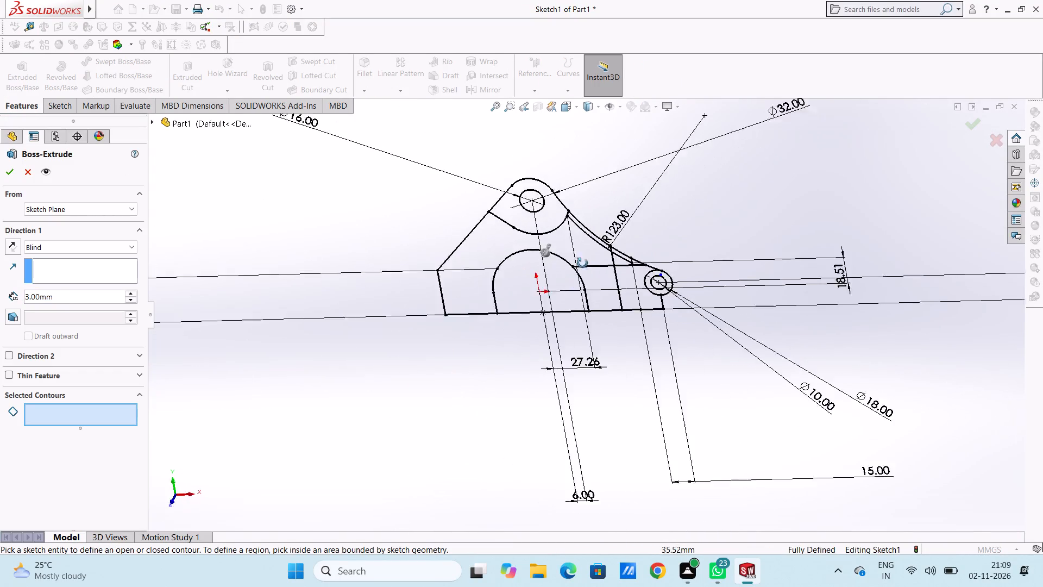
middle_drag(582, 263, 582, 220)
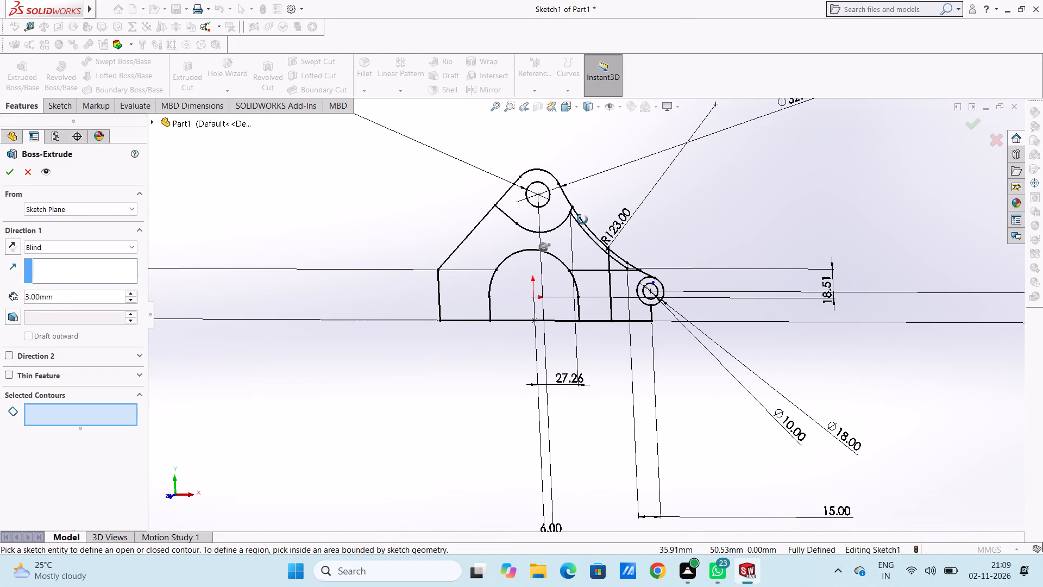
middle_drag(582, 220, 585, 221)
scroll(544, 216, down, 5)
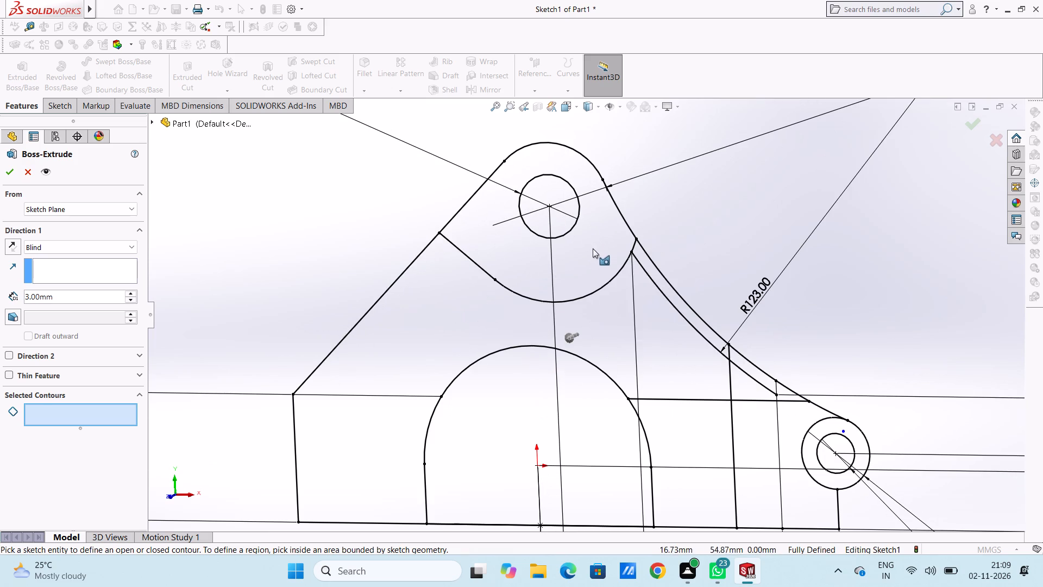
click(602, 248)
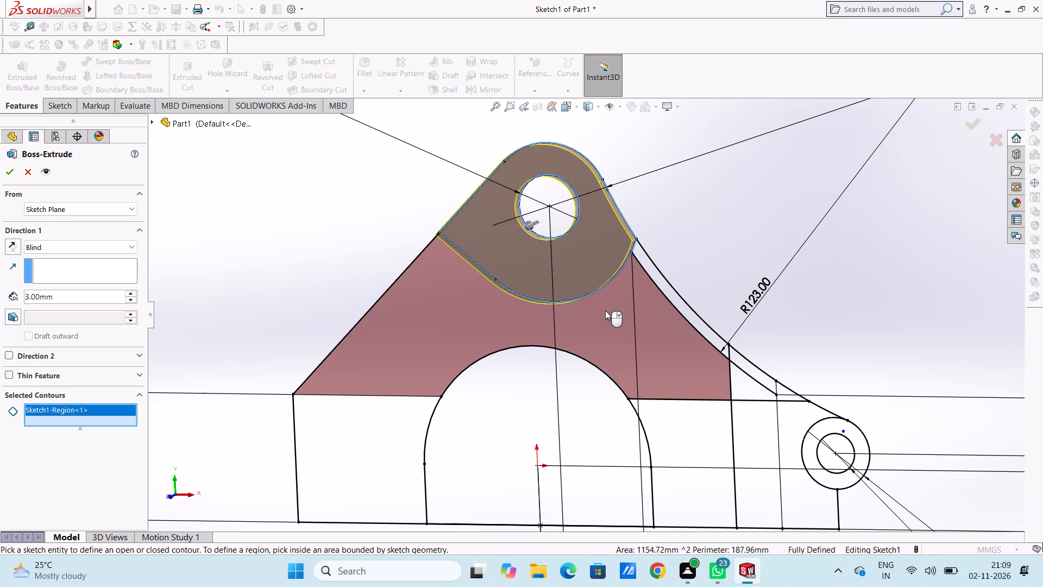
click(605, 310)
scroll(652, 288, down, 2)
click(656, 280)
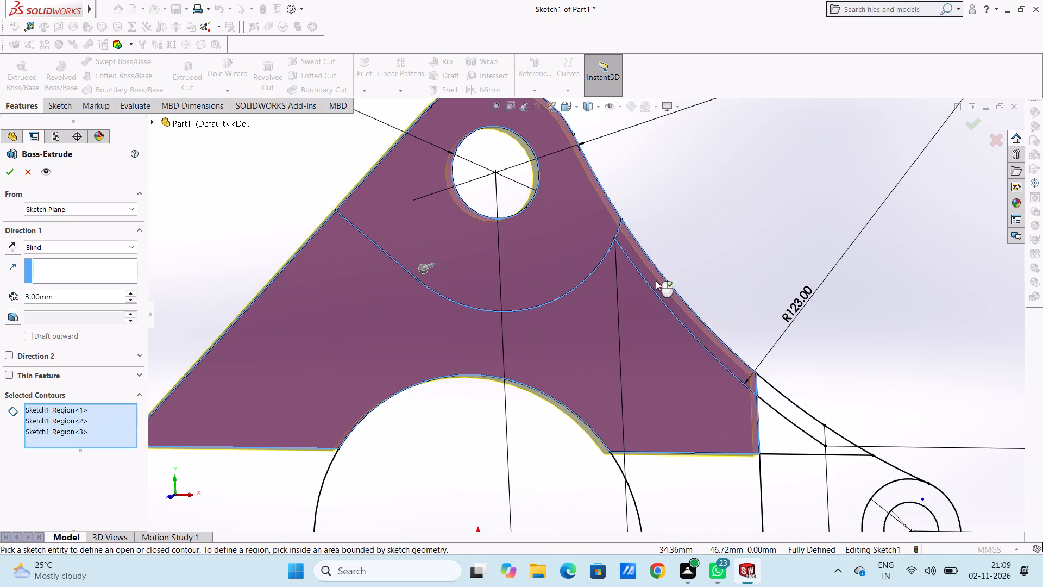
click(796, 413)
click(780, 435)
scroll(858, 464, down, 4)
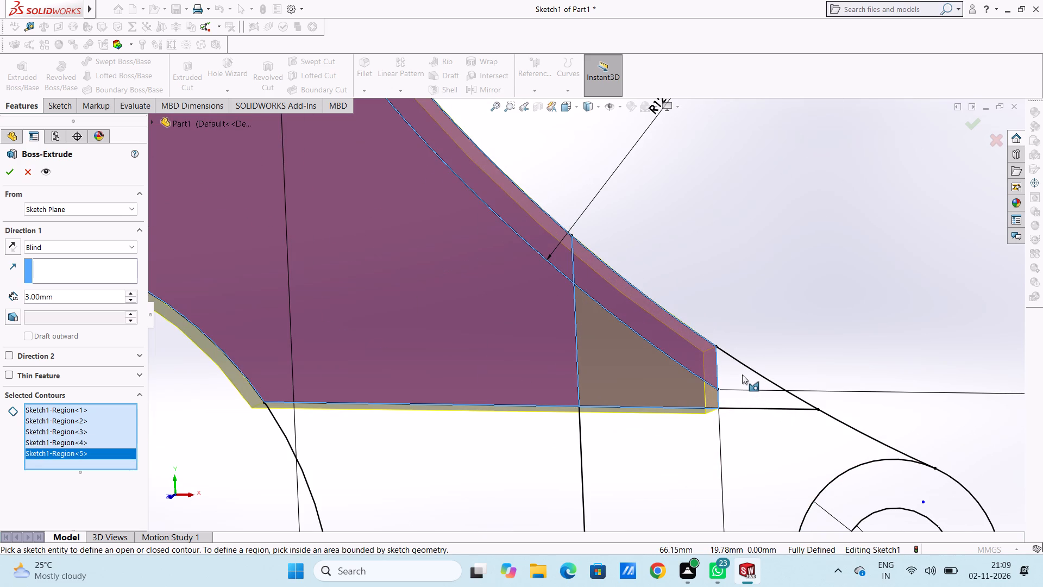
click(742, 374)
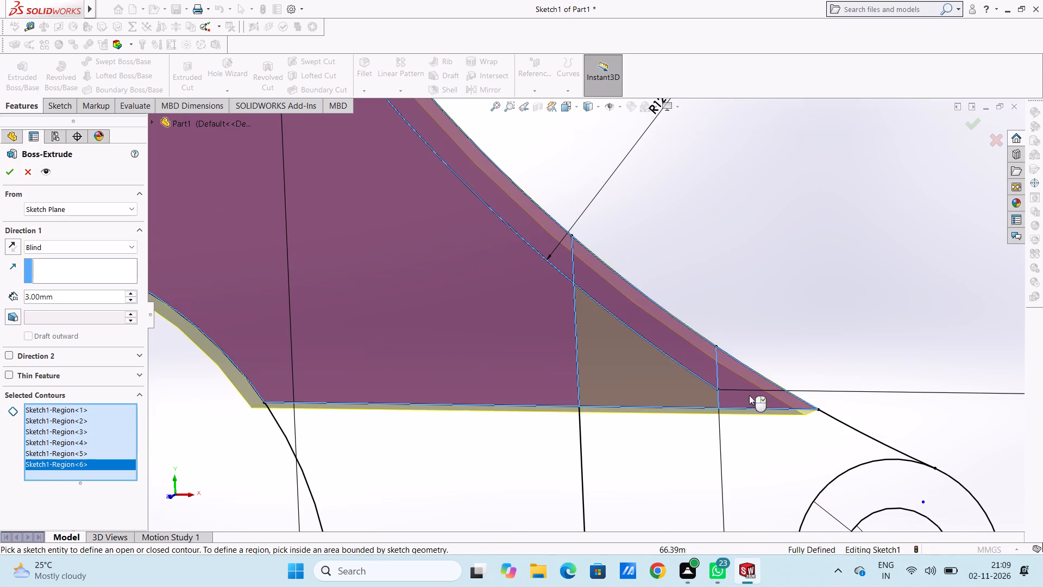
Add the region beside and below the small lug and the ring around its 10 mm hole to the extrusion contours.
click(764, 446)
scroll(771, 438, up, 9)
scroll(649, 453, up, 1)
middle_drag(651, 453, 658, 441)
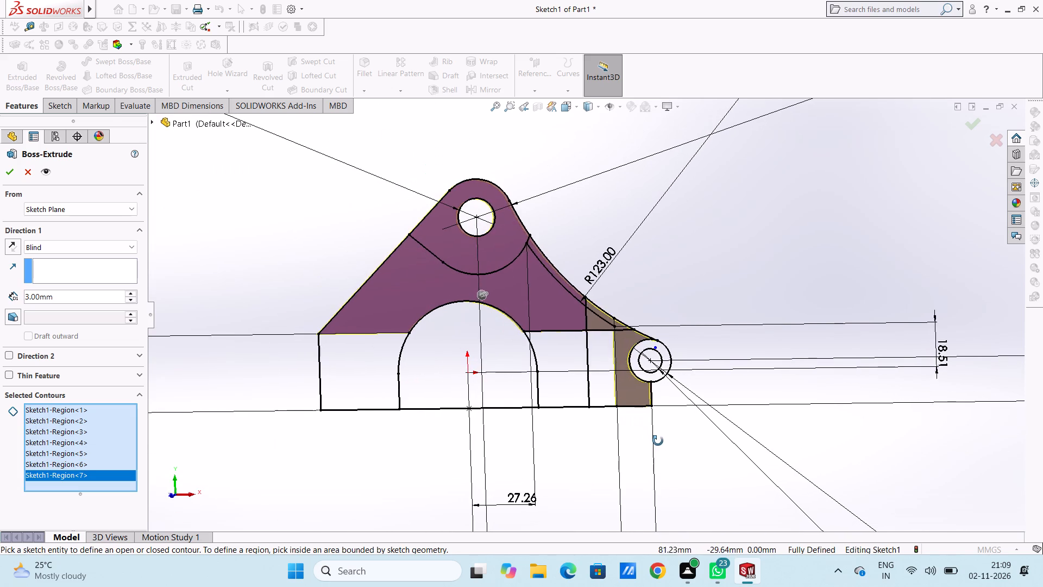
middle_drag(658, 441, 671, 408)
scroll(675, 412, down, 5)
scroll(674, 414, up, 2)
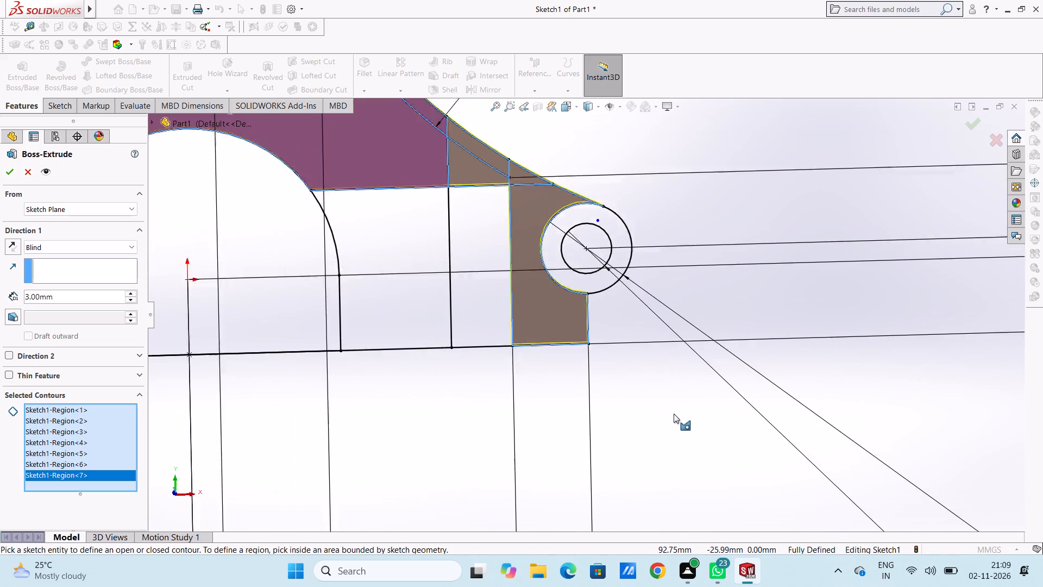
scroll(674, 414, up, 7)
scroll(601, 411, up, 5)
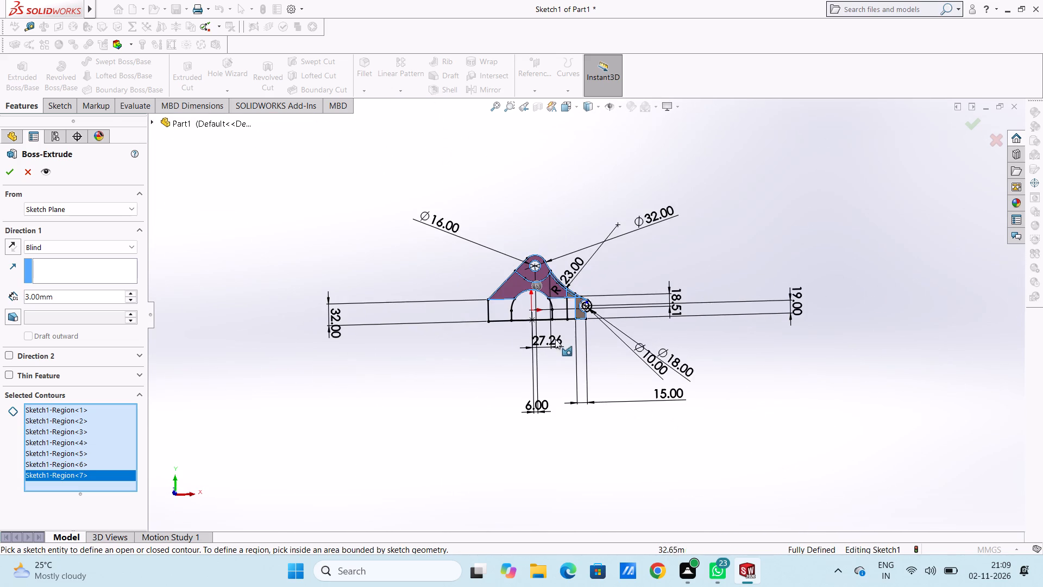
scroll(555, 339, down, 6)
scroll(569, 145, up, 2)
scroll(567, 163, down, 5)
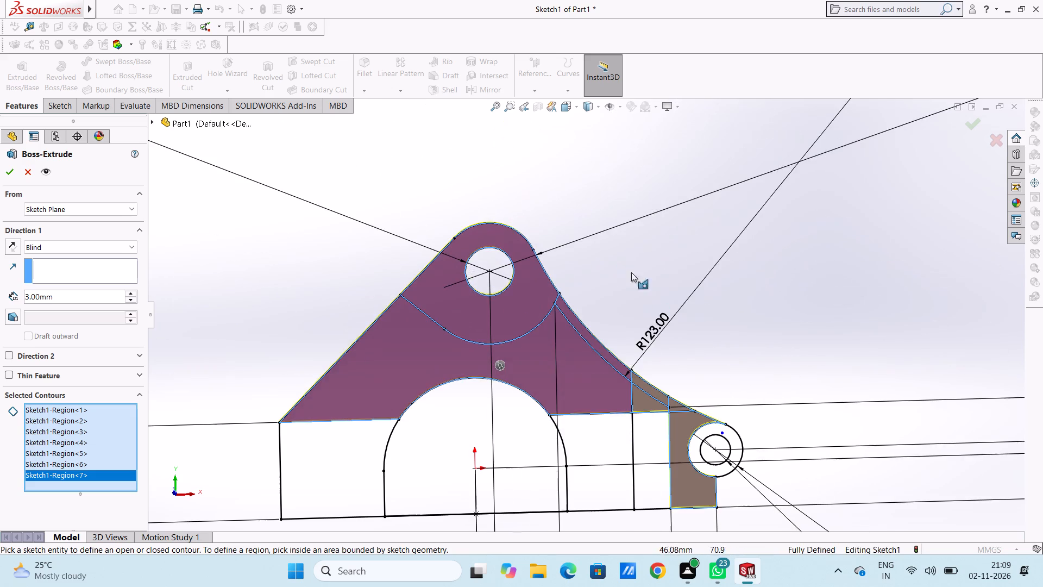
scroll(712, 448, down, 5)
click(719, 375)
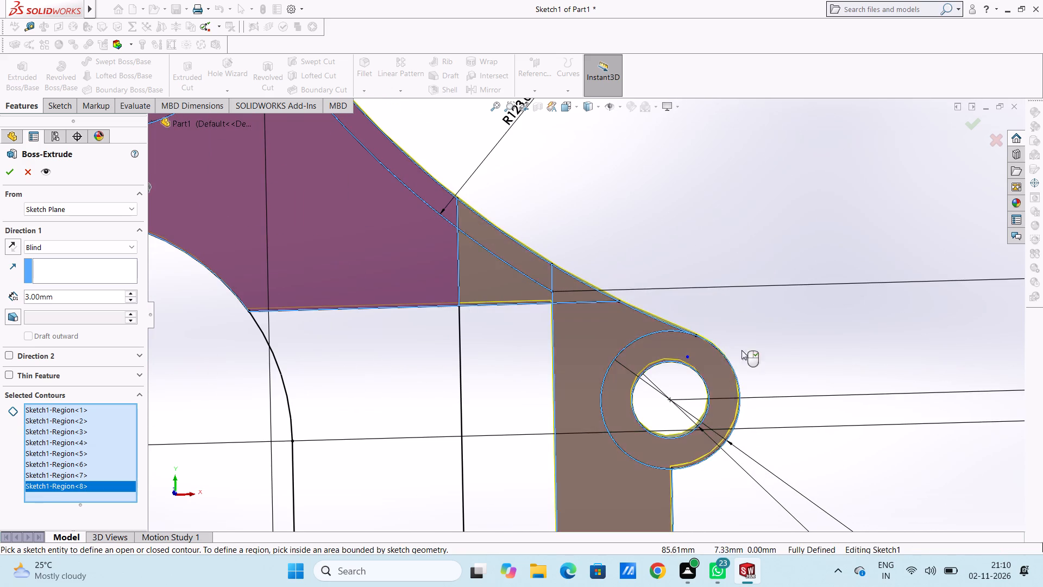
scroll(756, 327, up, 10)
Extrude the selected contours to a blind depth of 8 mm in the reversed direction.
middle_drag(655, 276, 637, 394)
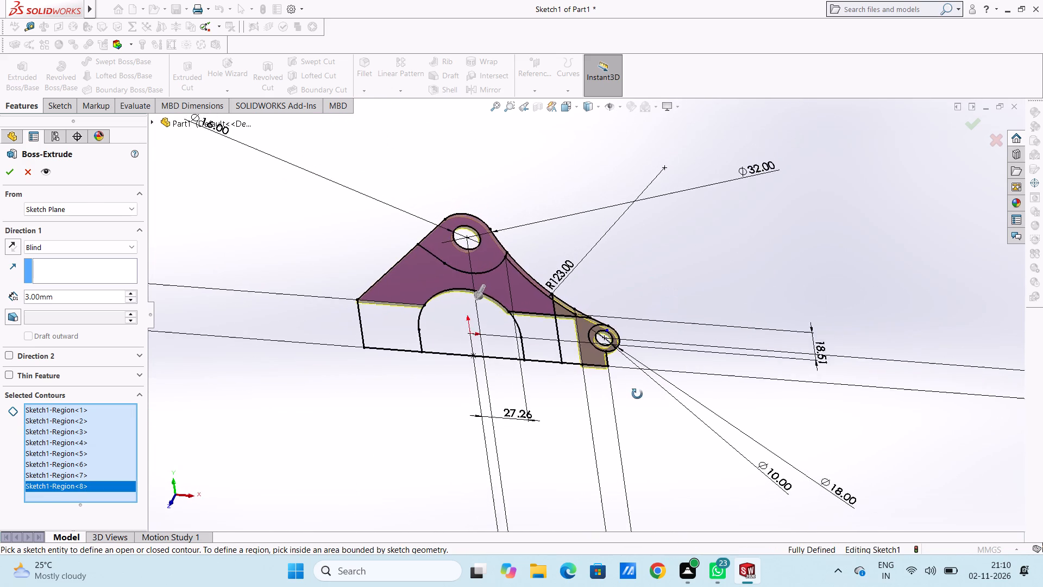
middle_drag(637, 394, 626, 391)
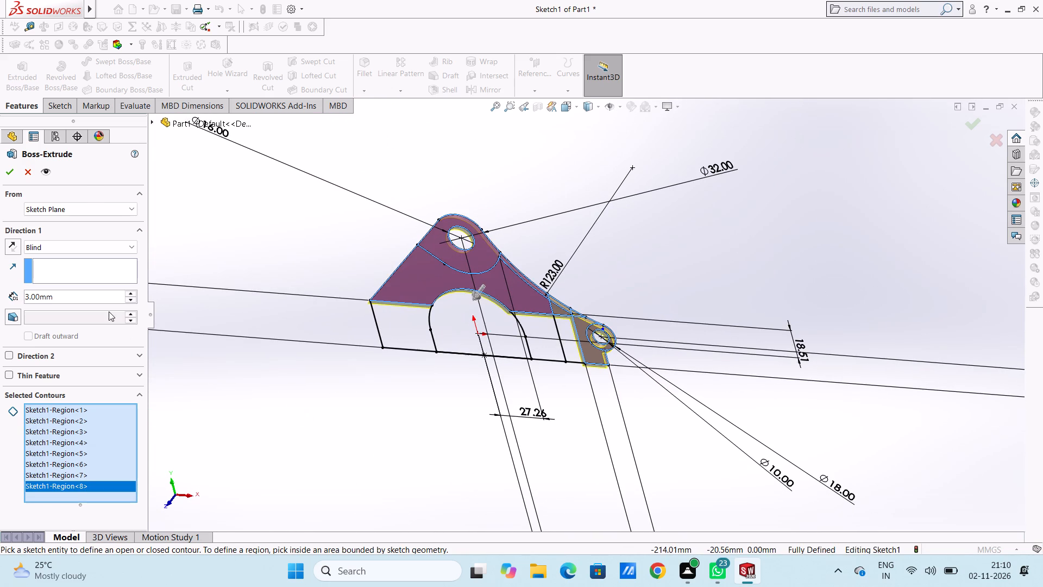
double_click(103, 293)
key(8)
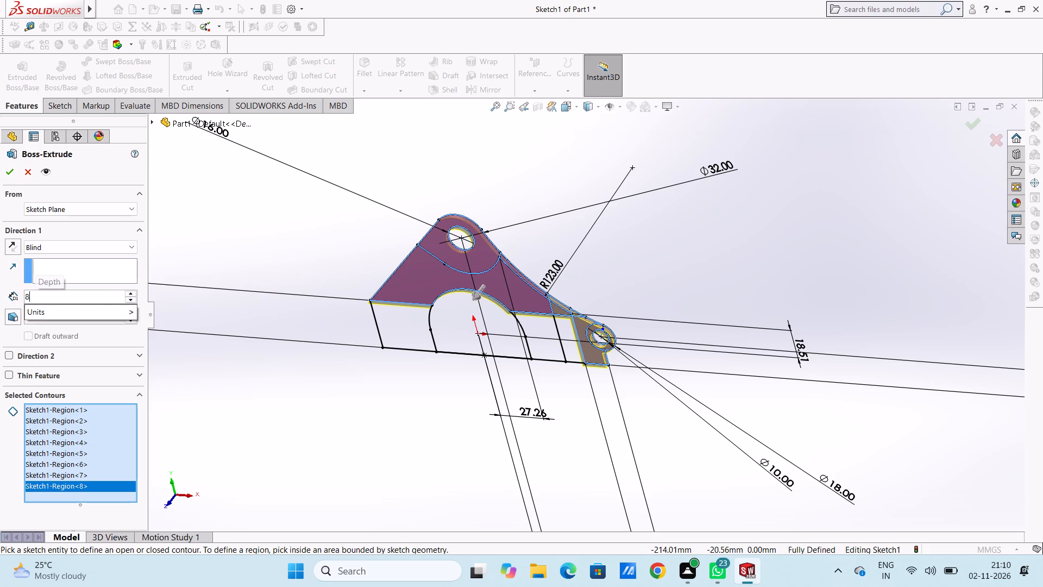
key(Return)
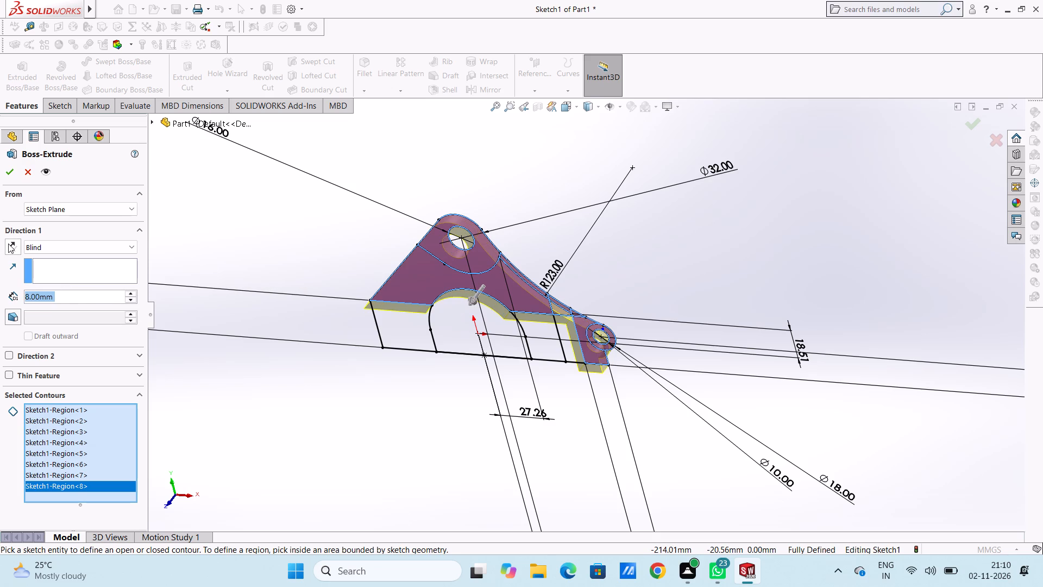
click(10, 245)
middle_drag(279, 259, 299, 215)
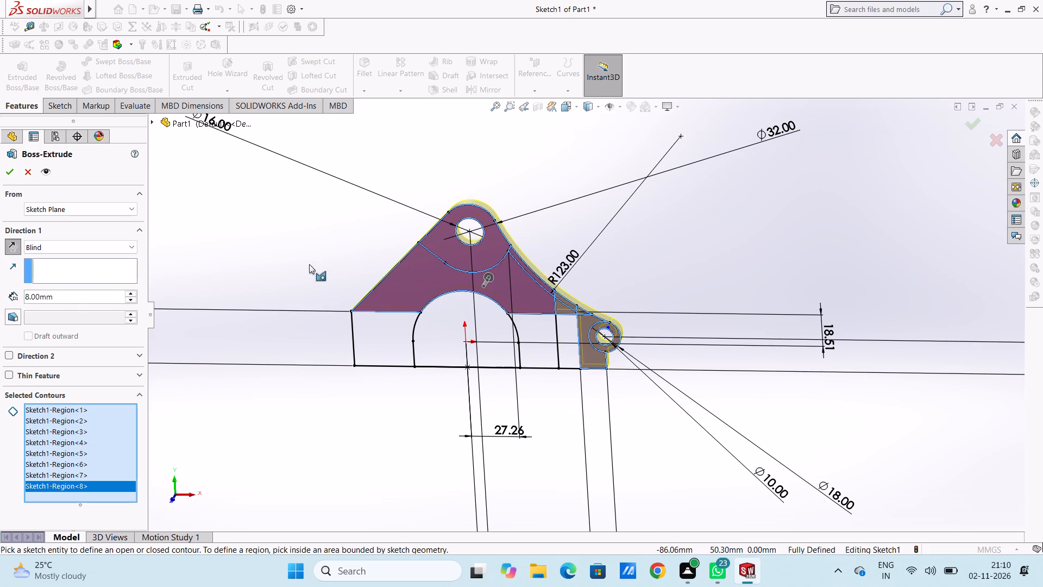
middle_drag(299, 335, 281, 319)
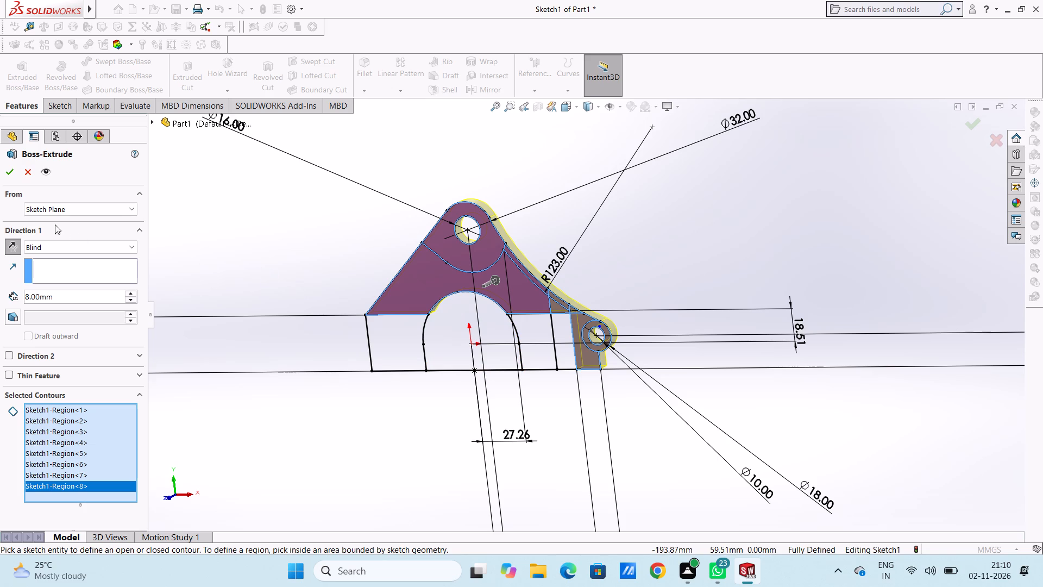
click(11, 173)
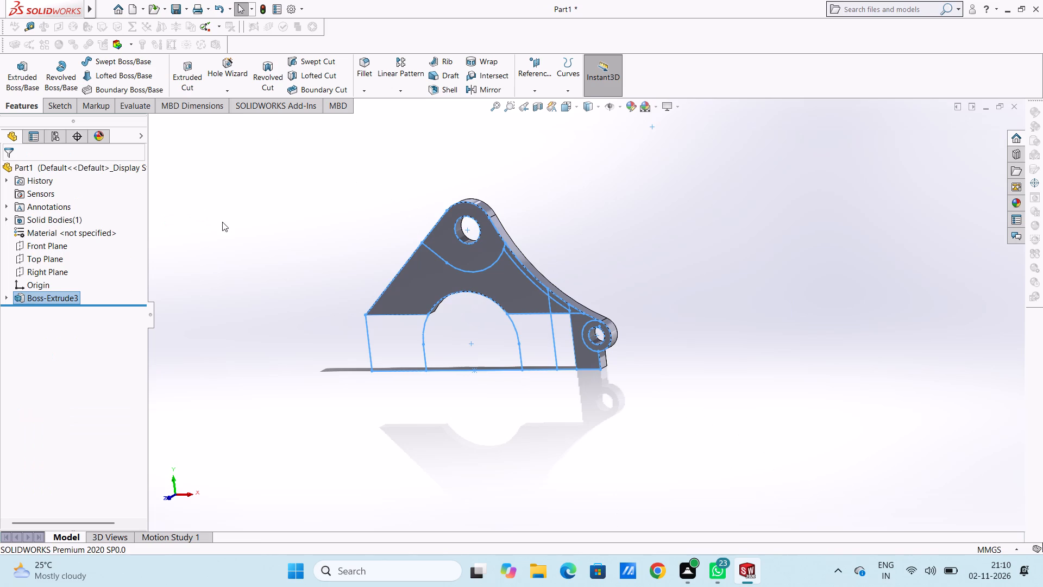
click(264, 238)
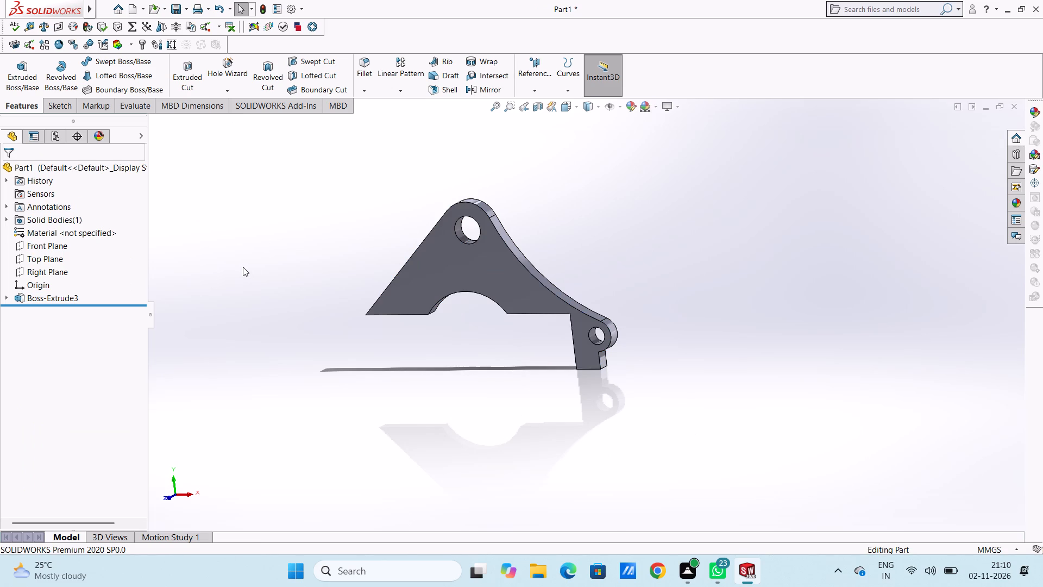
Extrude the three base regions of Sketch1 on both sides of the arch to a blind depth of 3 mm in the reversed direction.
click(5, 296)
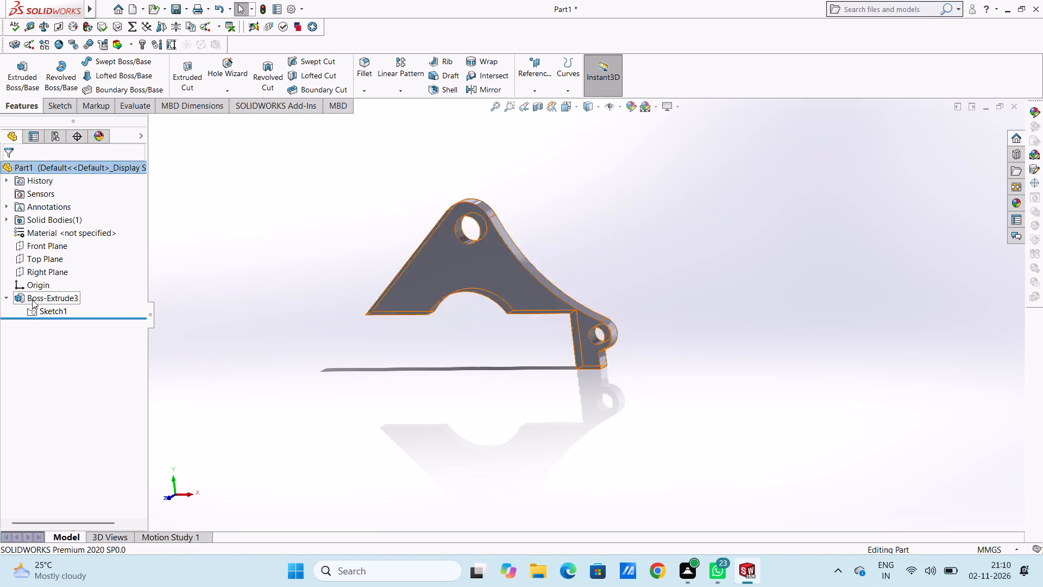
click(52, 307)
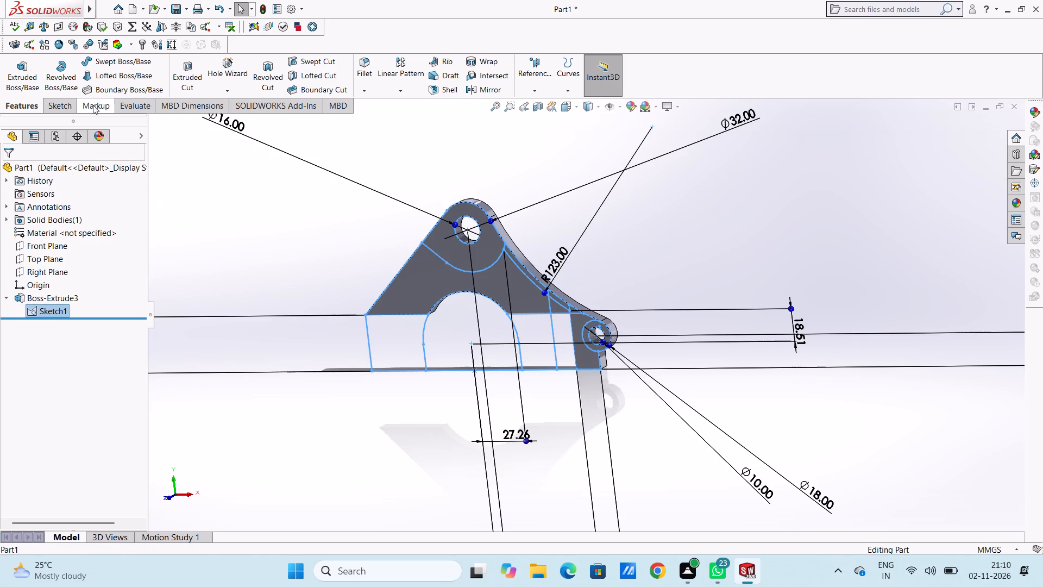
click(18, 80)
scroll(418, 342, down, 3)
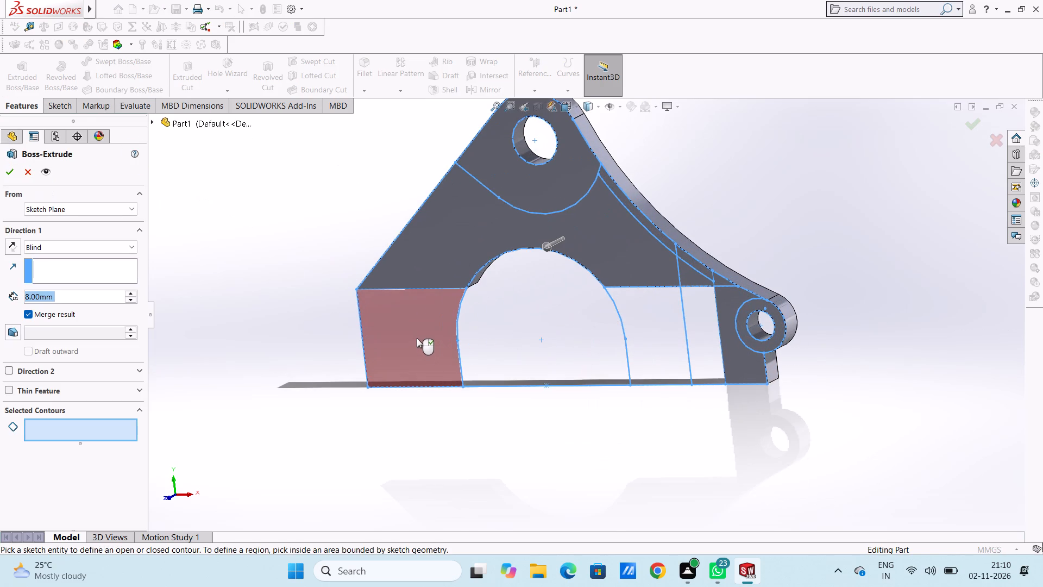
click(413, 329)
click(668, 323)
click(706, 317)
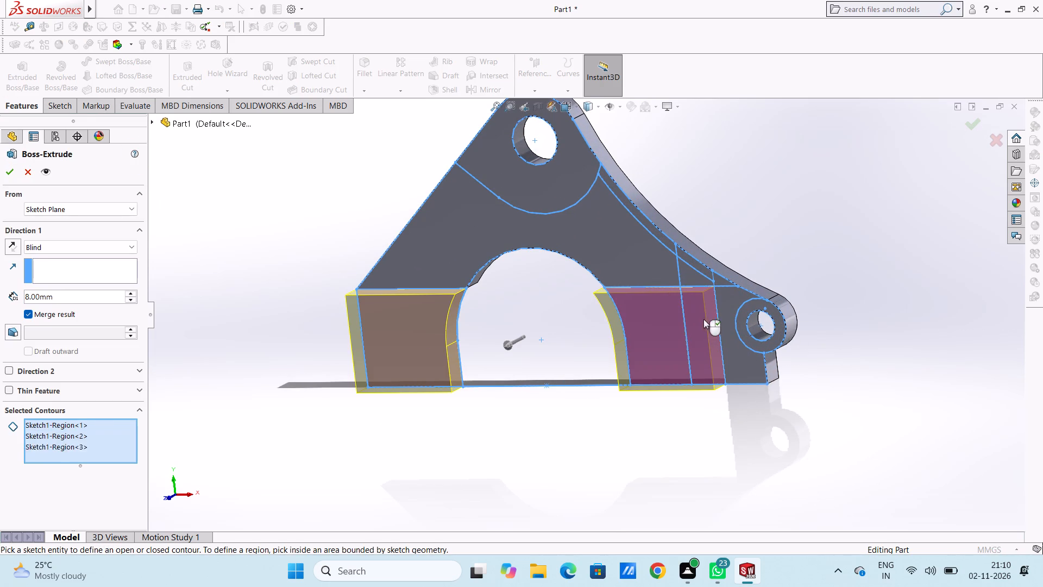
click(10, 242)
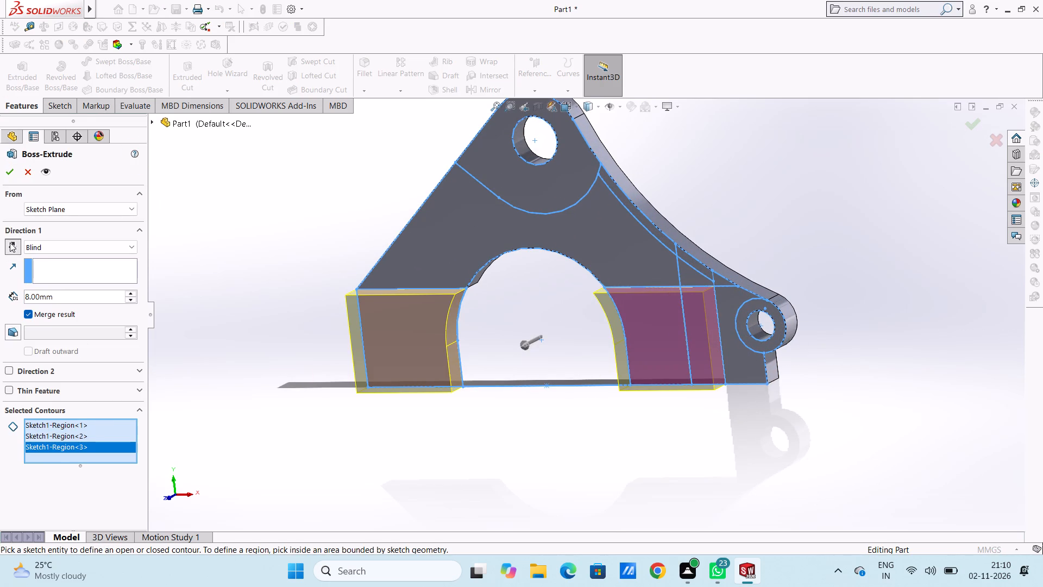
double_click(92, 295)
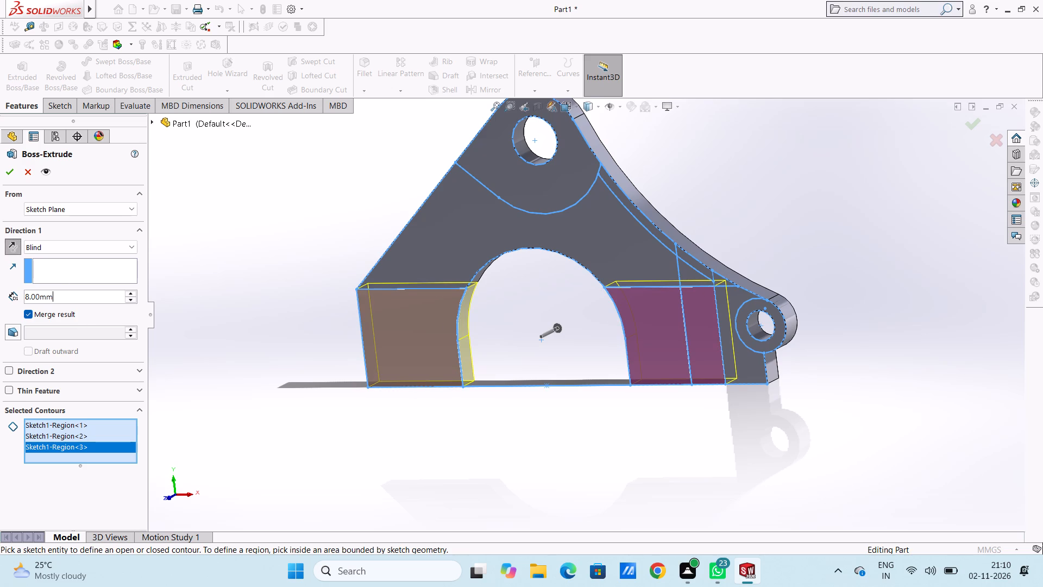
key(3)
key(Return)
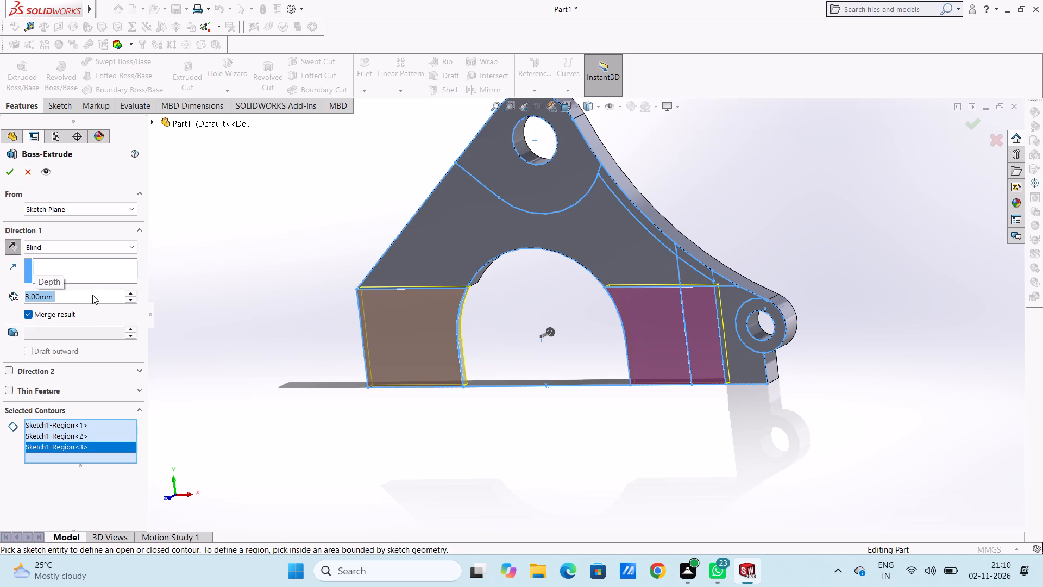
click(14, 170)
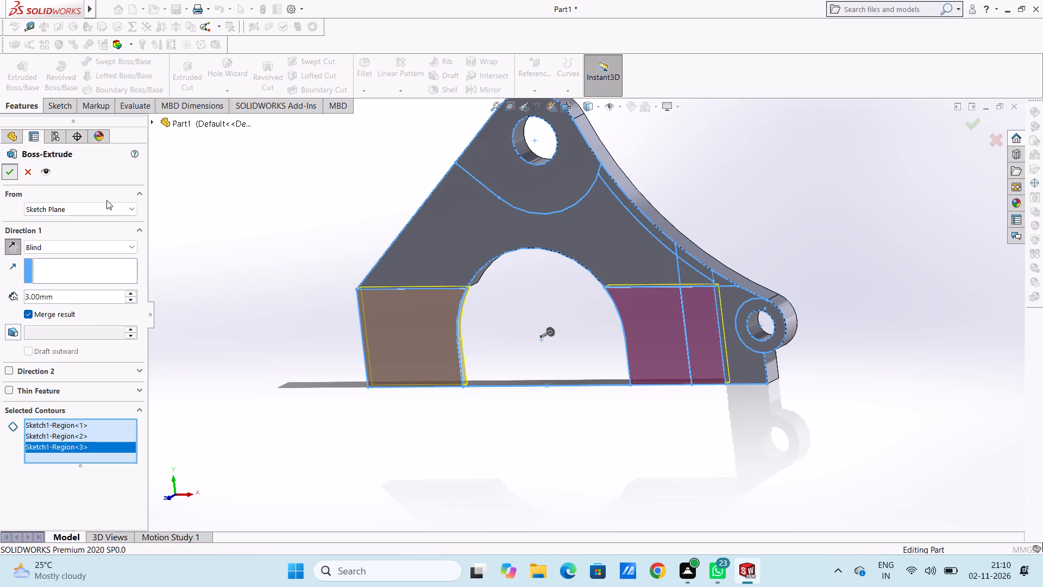
click(206, 223)
Examine the bracket from the front, back and edge, checking the thickness steps between the plate, lugs and base.
middle_drag(292, 275, 206, 286)
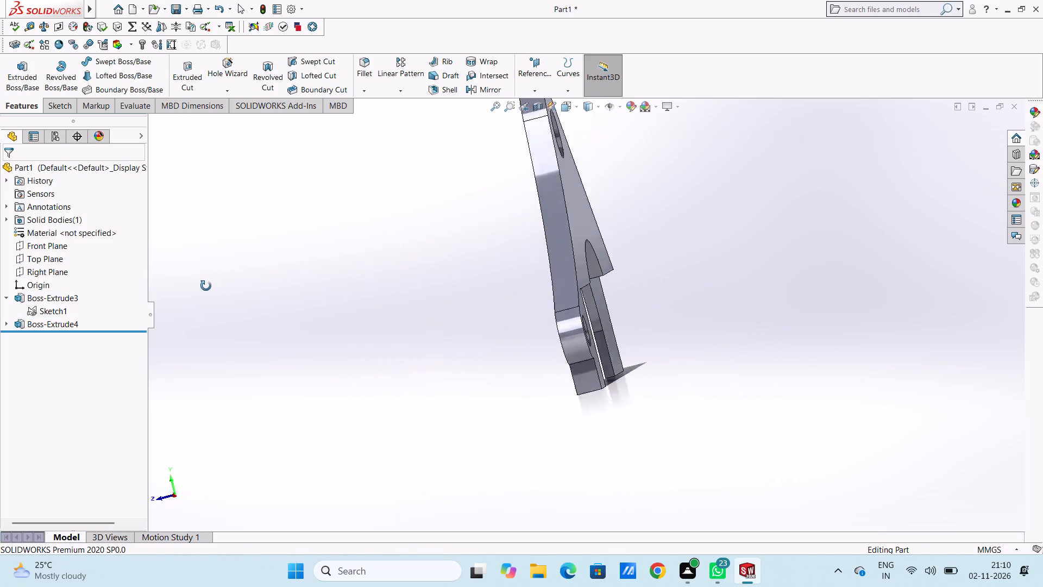
middle_drag(206, 286, 173, 293)
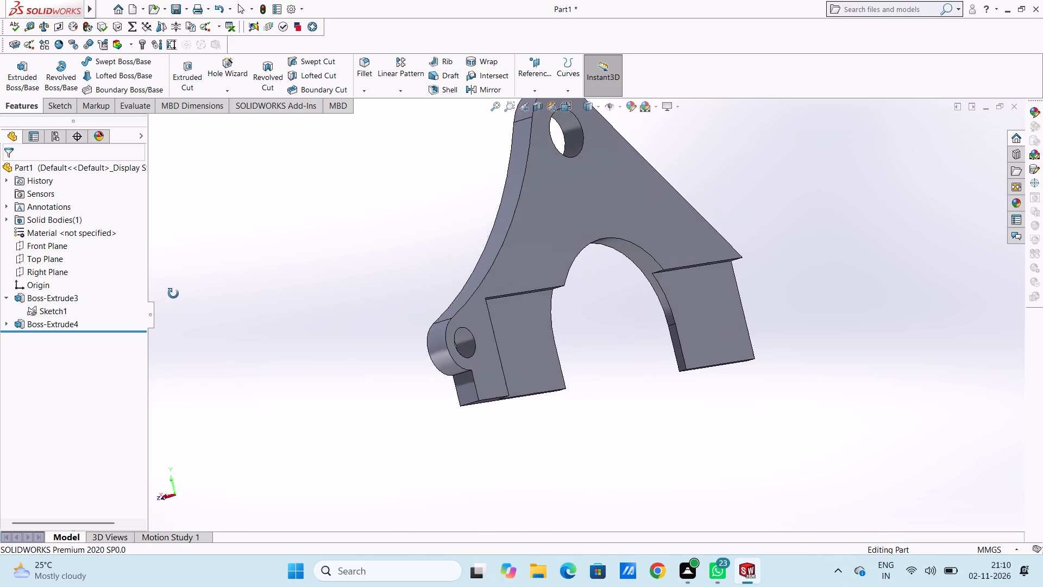
middle_drag(173, 293, 165, 295)
middle_drag(258, 272, 246, 295)
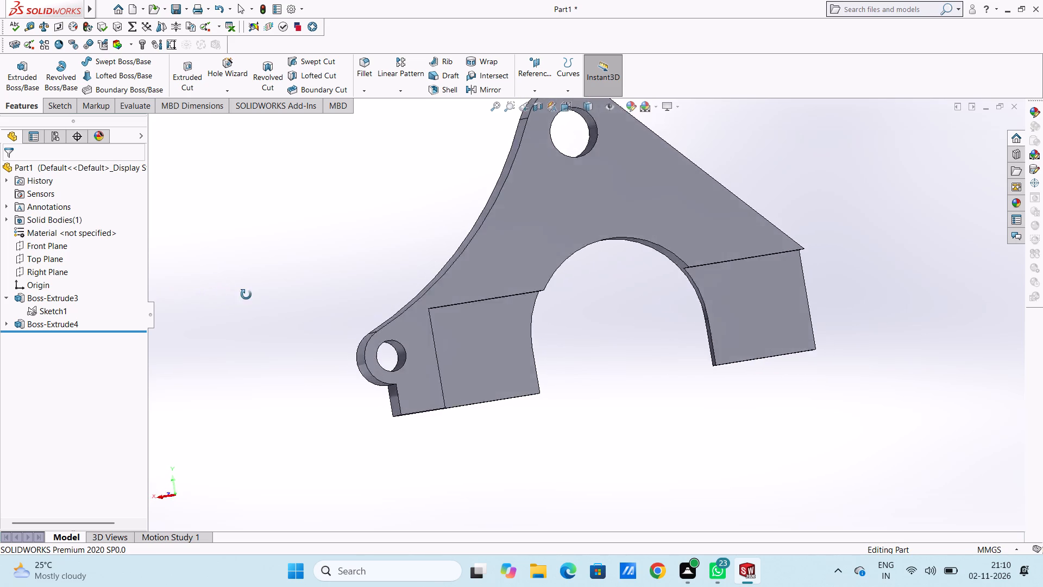
middle_drag(246, 295, 410, 275)
scroll(500, 282, up, 4)
middle_drag(496, 283, 458, 272)
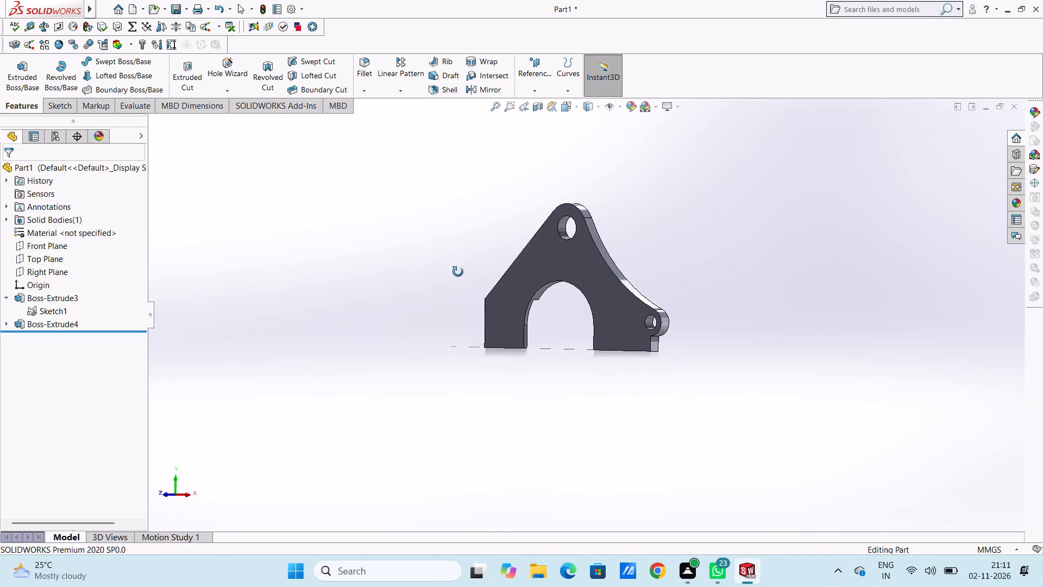
middle_drag(458, 272, 468, 273)
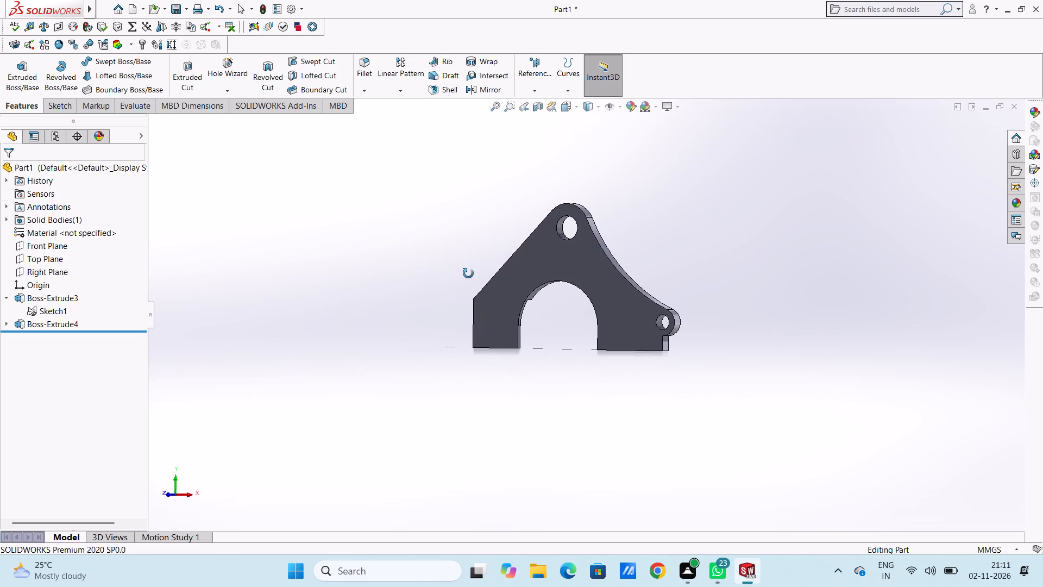
middle_drag(468, 273, 467, 274)
scroll(467, 274, up, 1)
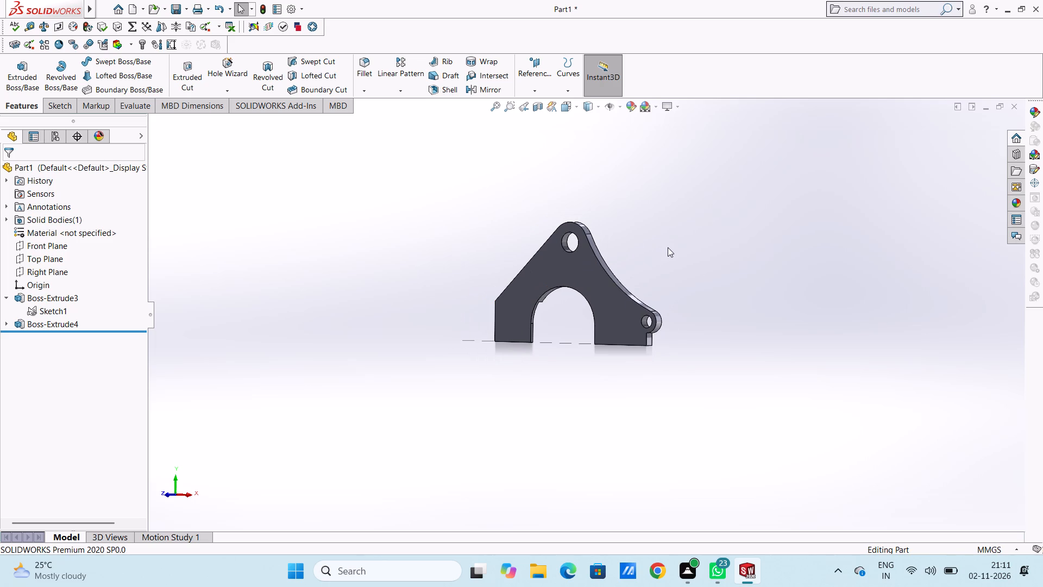
middle_drag(637, 226, 580, 303)
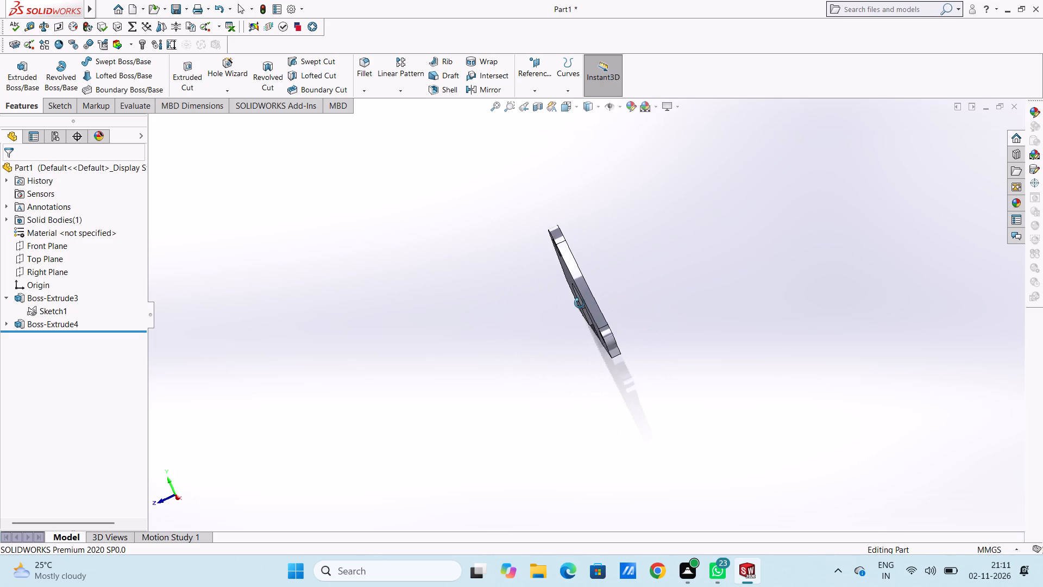
middle_drag(580, 303, 592, 304)
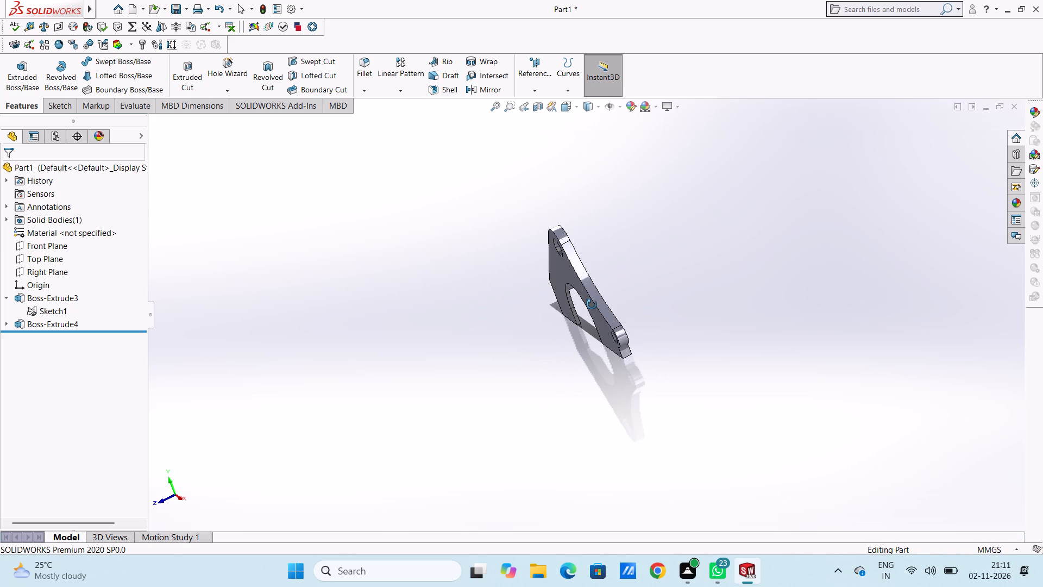
middle_drag(592, 304, 626, 272)
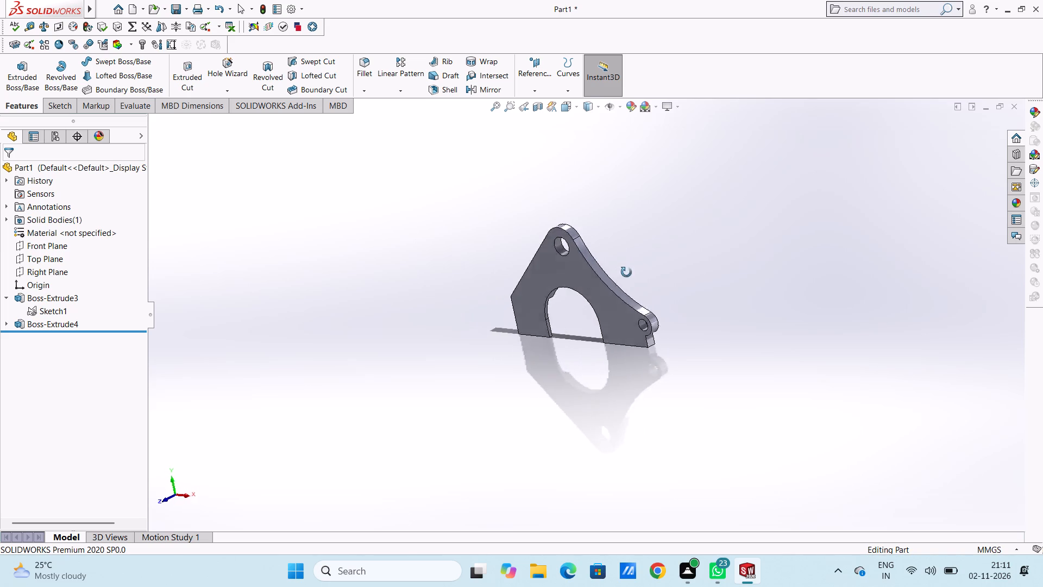
middle_drag(626, 272, 637, 233)
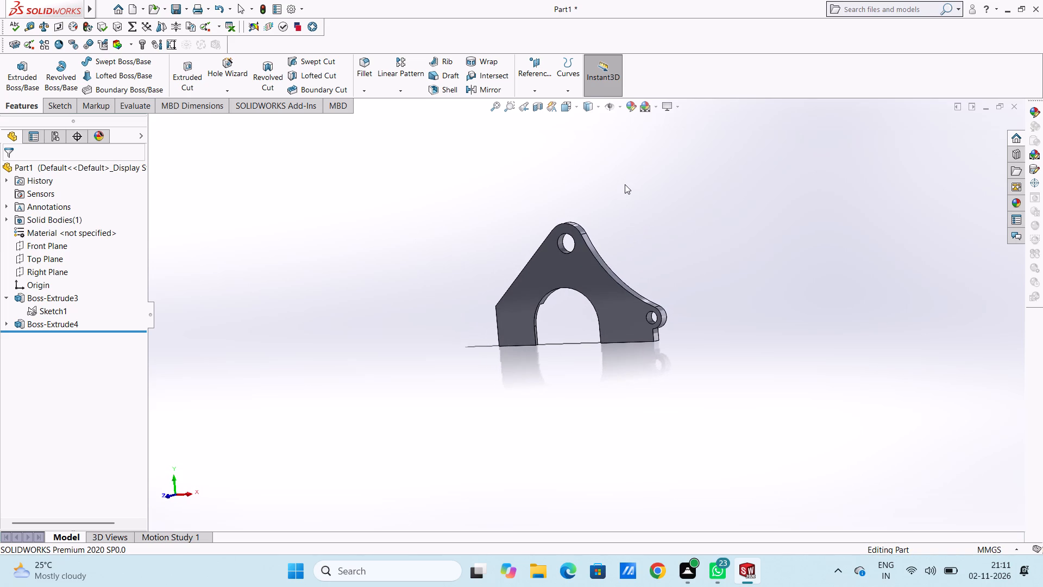
scroll(612, 204, down, 2)
middle_drag(615, 257, 517, 364)
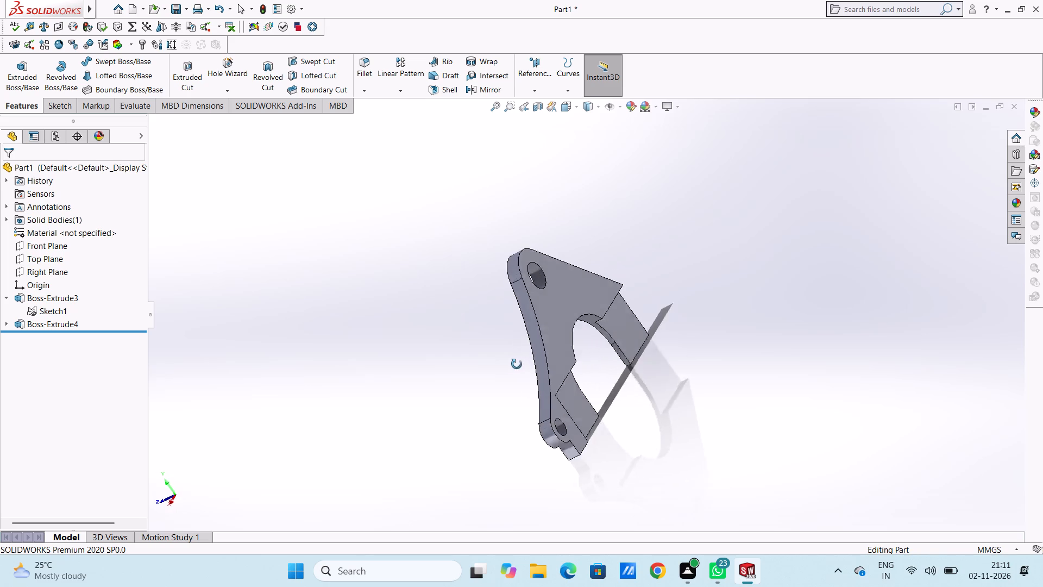
middle_drag(517, 364, 618, 265)
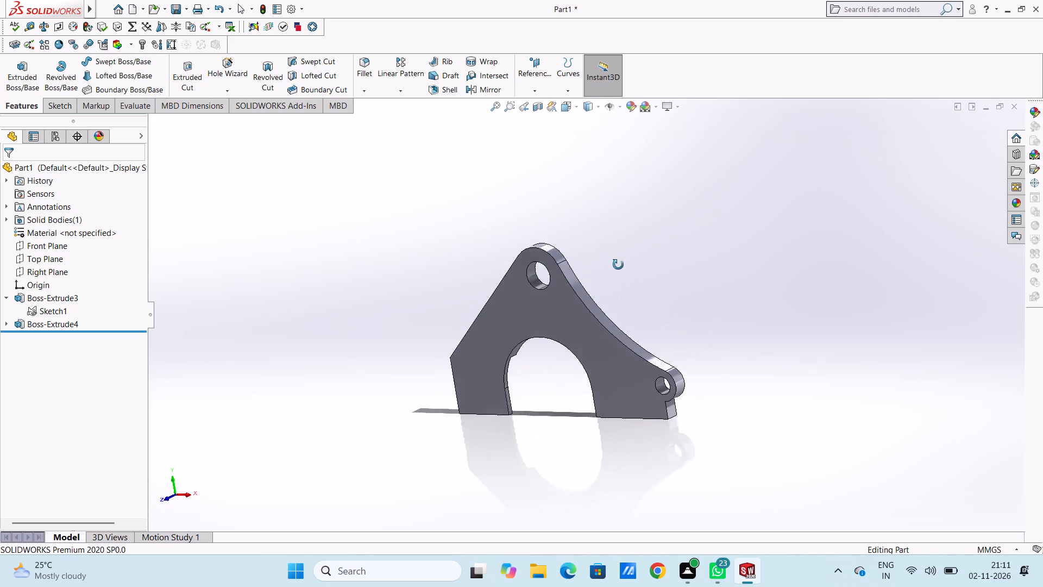
middle_drag(618, 265, 631, 257)
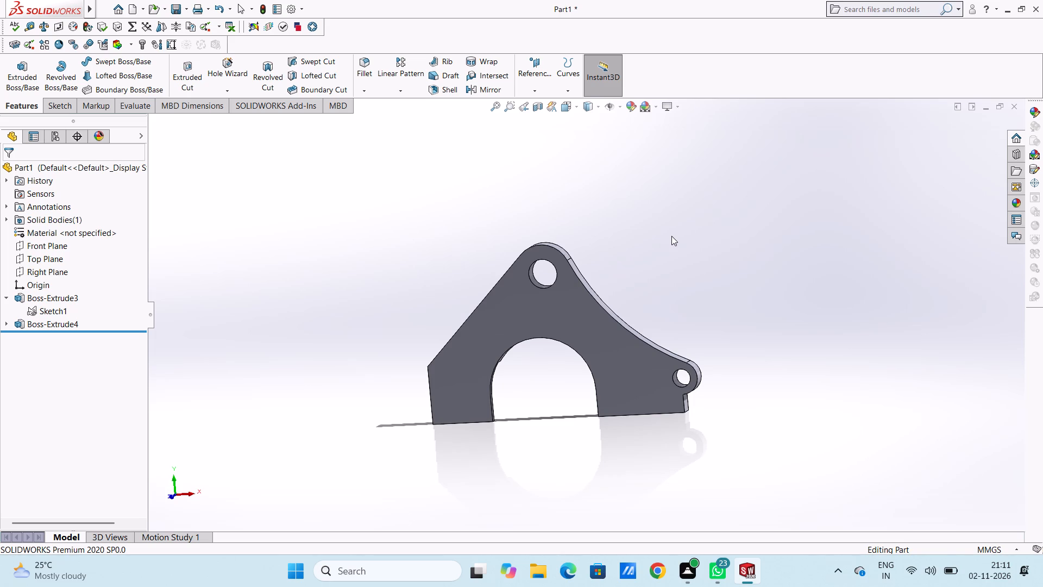
middle_drag(671, 235, 562, 303)
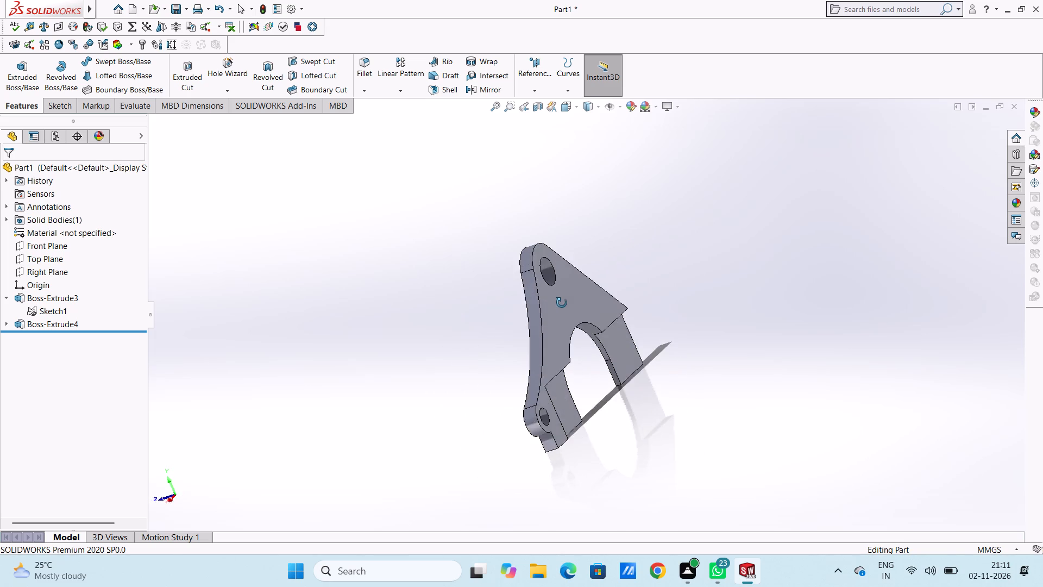
middle_drag(562, 303, 703, 342)
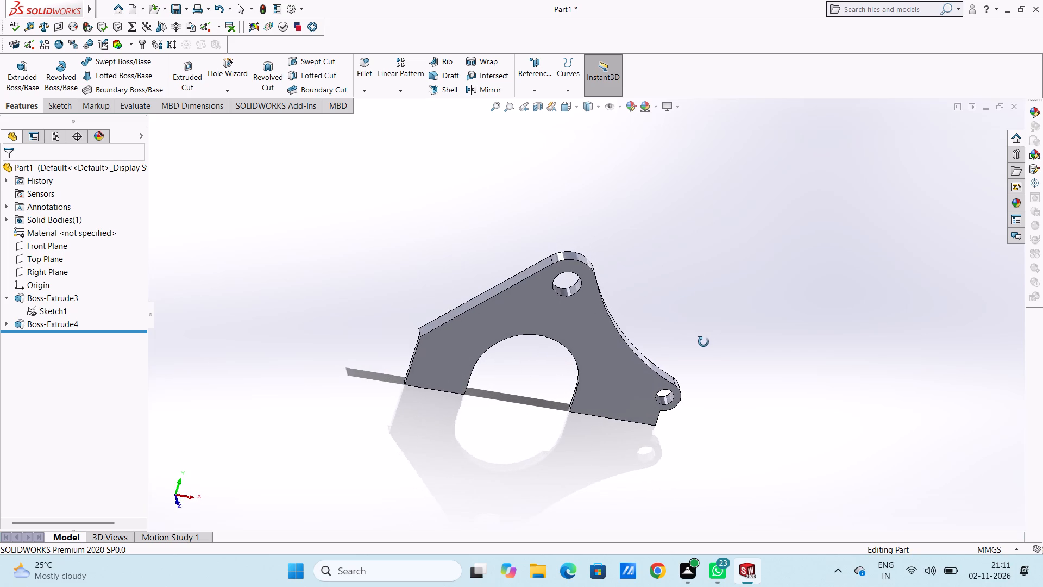
middle_drag(703, 342, 674, 342)
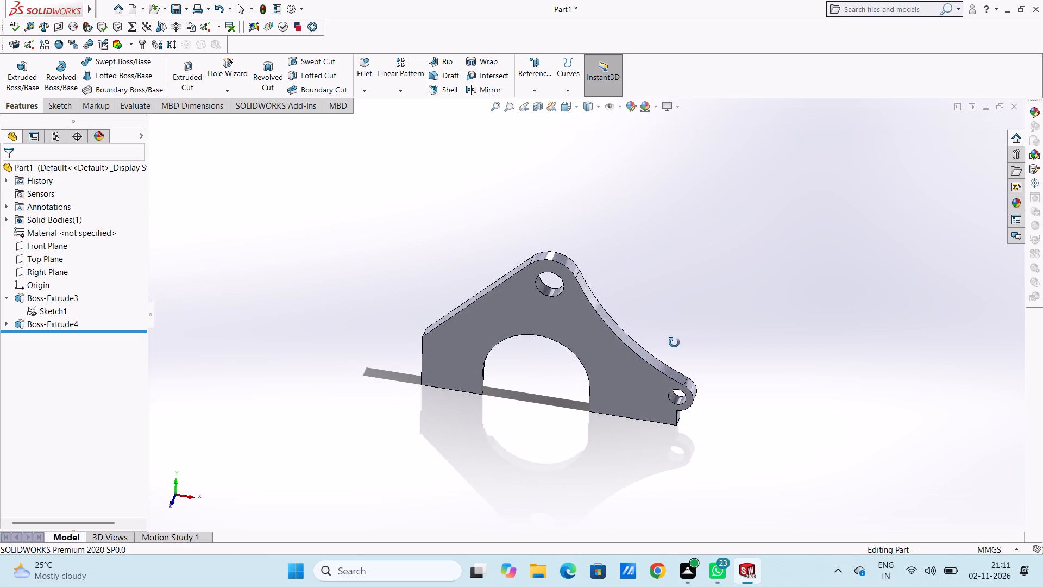
middle_drag(674, 342, 670, 342)
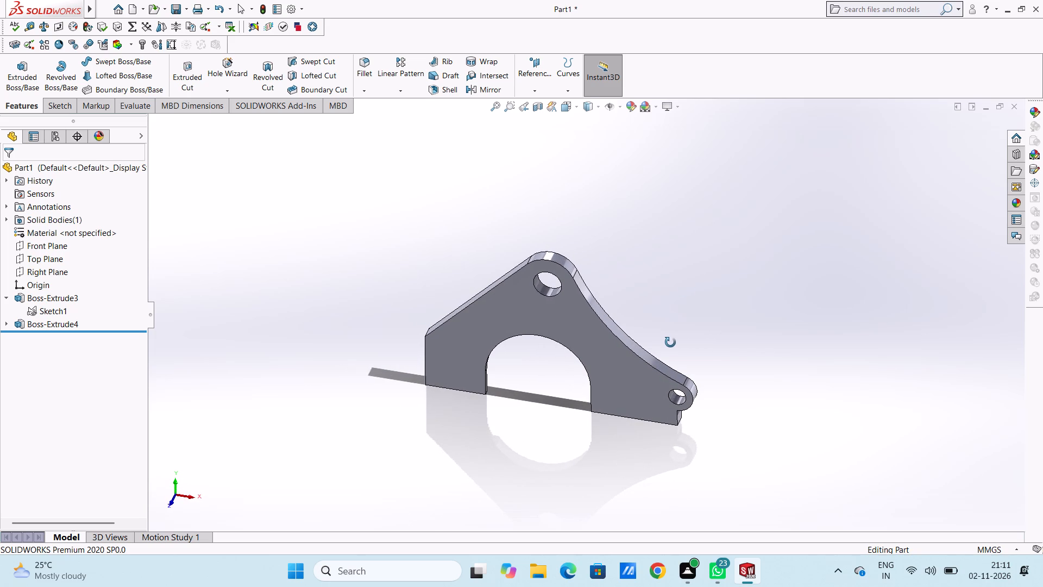
middle_drag(670, 342, 639, 277)
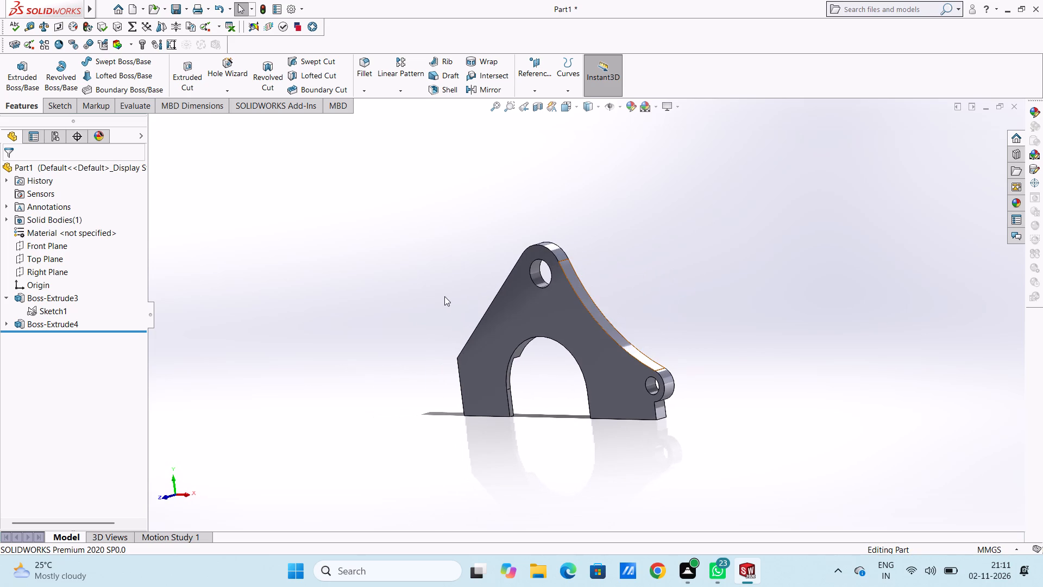
Start another extruded boss from Sketch1 and select the plate region above the arch and the regions along the curved edge.
click(66, 310)
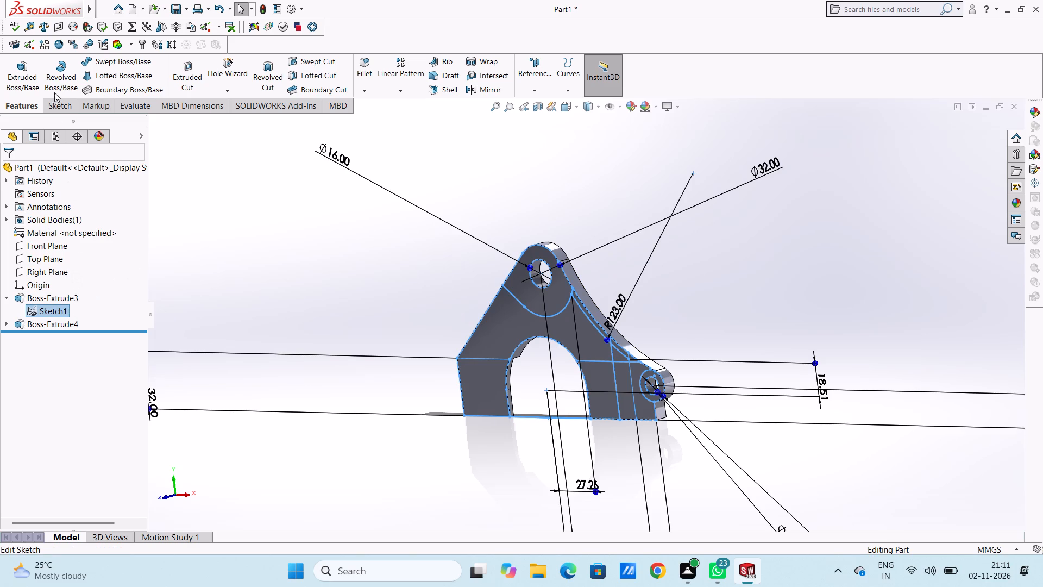
click(16, 72)
scroll(599, 321, down, 3)
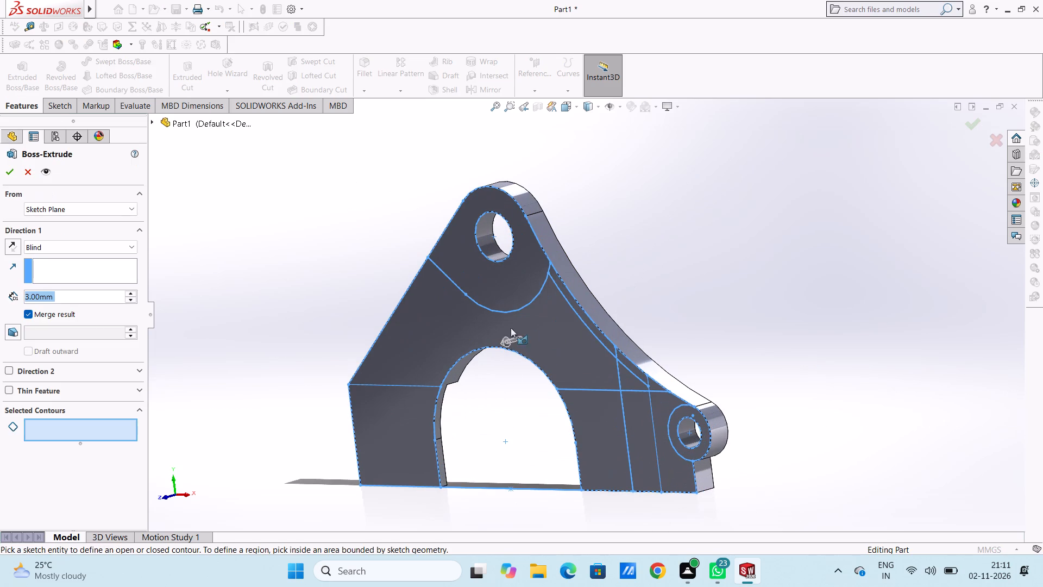
click(533, 323)
scroll(582, 305, down, 2)
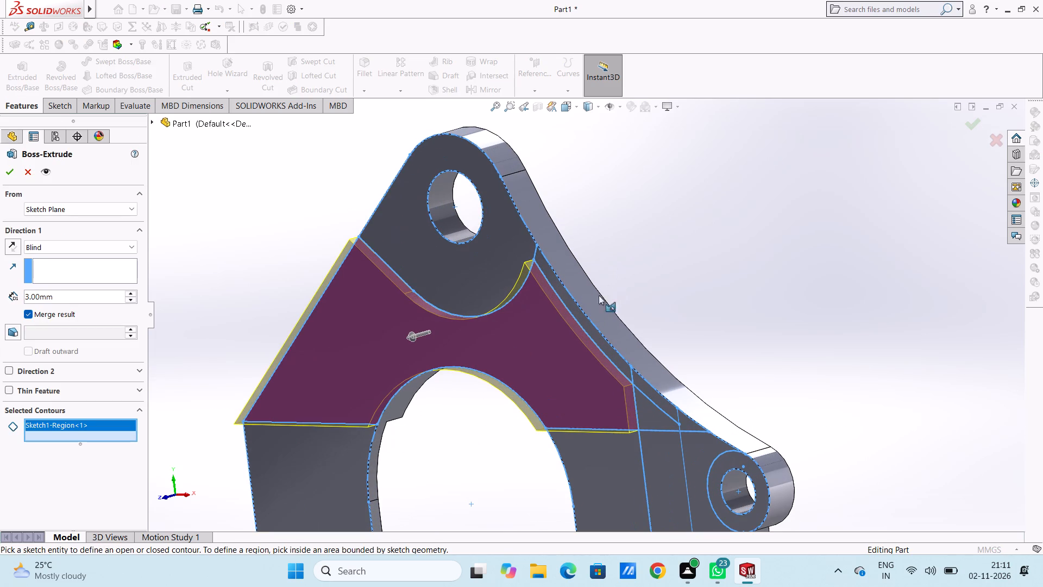
scroll(587, 304, down, 2)
click(568, 313)
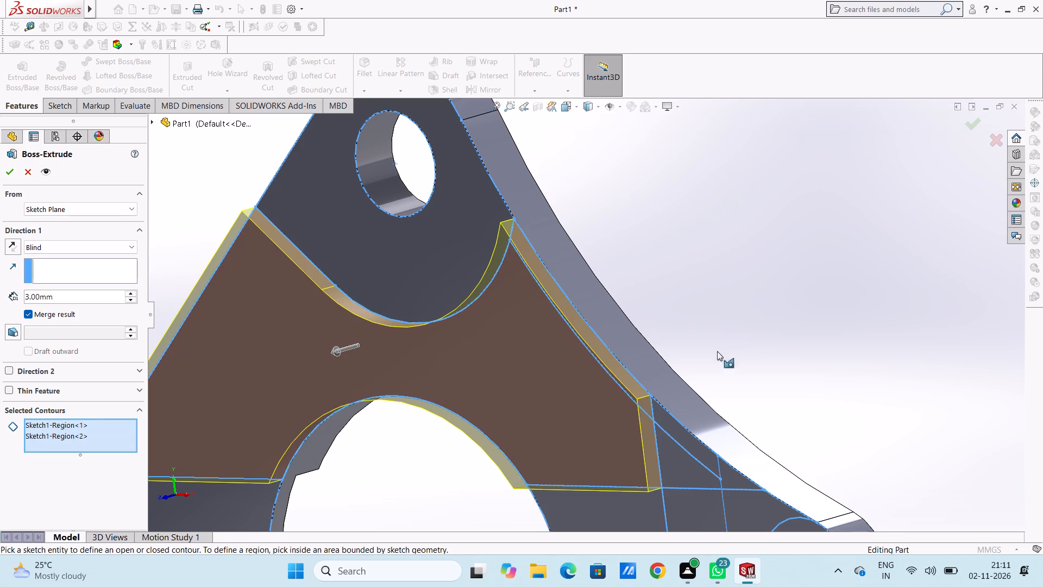
click(680, 434)
click(666, 466)
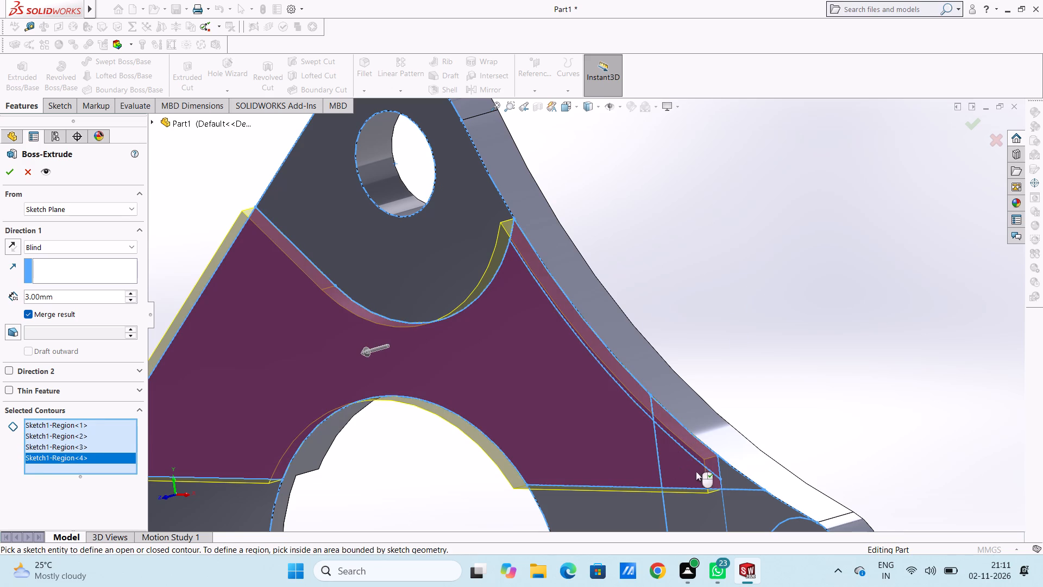
click(732, 473)
Add the two regions beside and below the small lug and the ring around its 10 mm hole to the extrusion contours.
scroll(783, 402, up, 5)
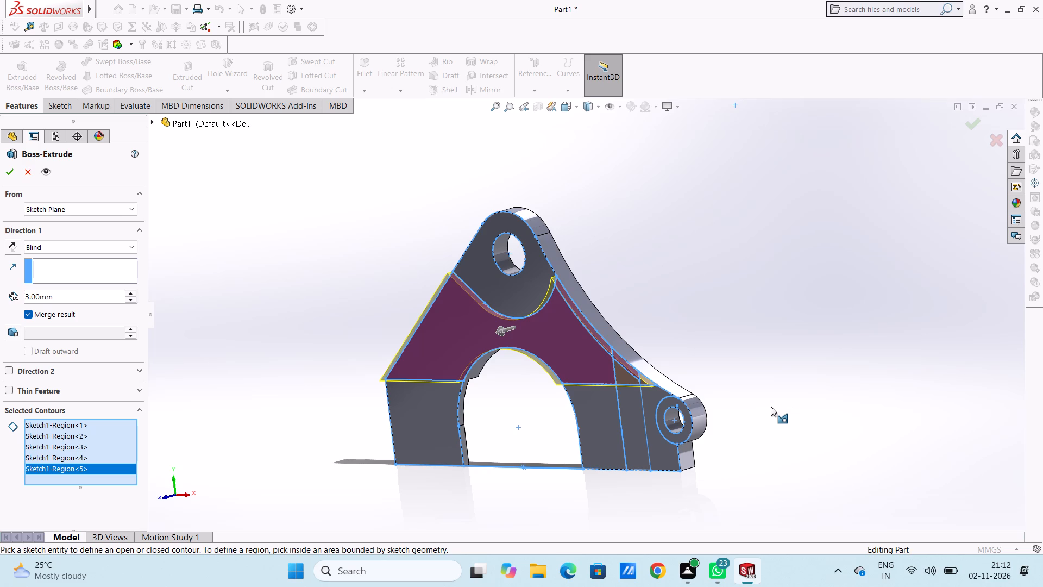
middle_drag(774, 406, 794, 368)
click(656, 402)
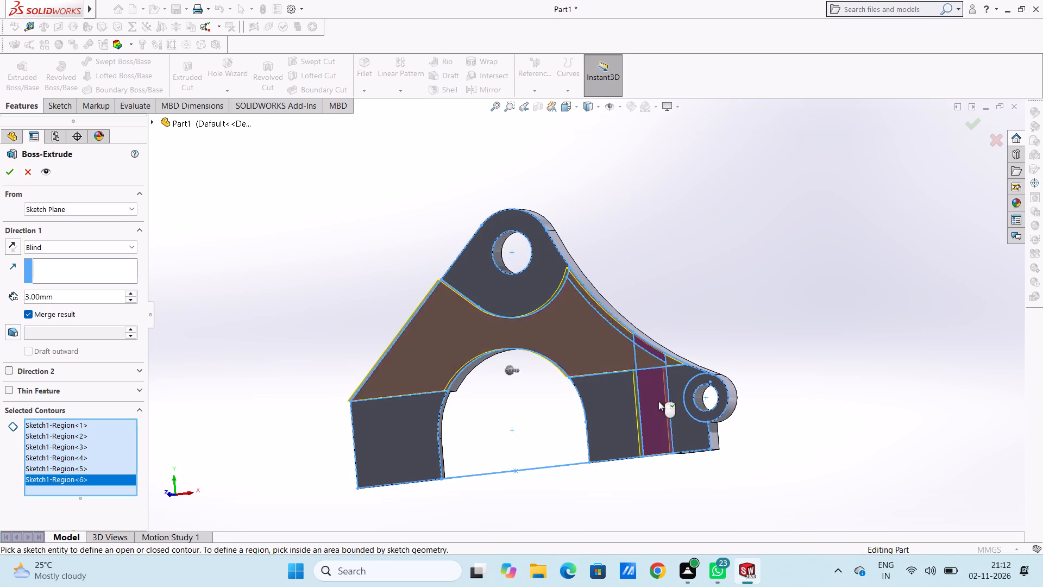
click(680, 389)
click(717, 382)
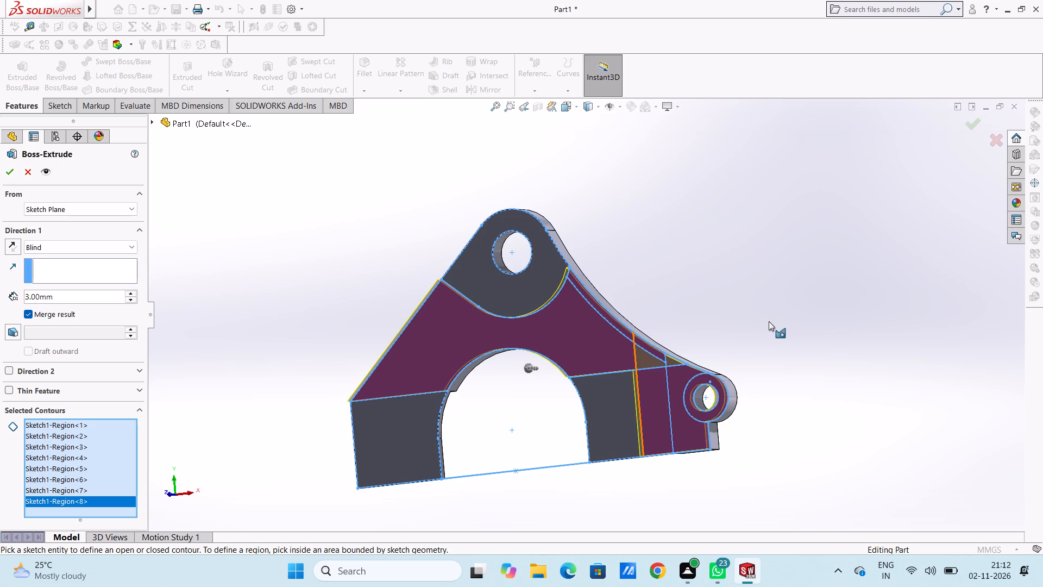
Reverse the direction of the blind extrusion and open its depth for editing.
scroll(769, 321, up, 3)
middle_drag(734, 277, 723, 403)
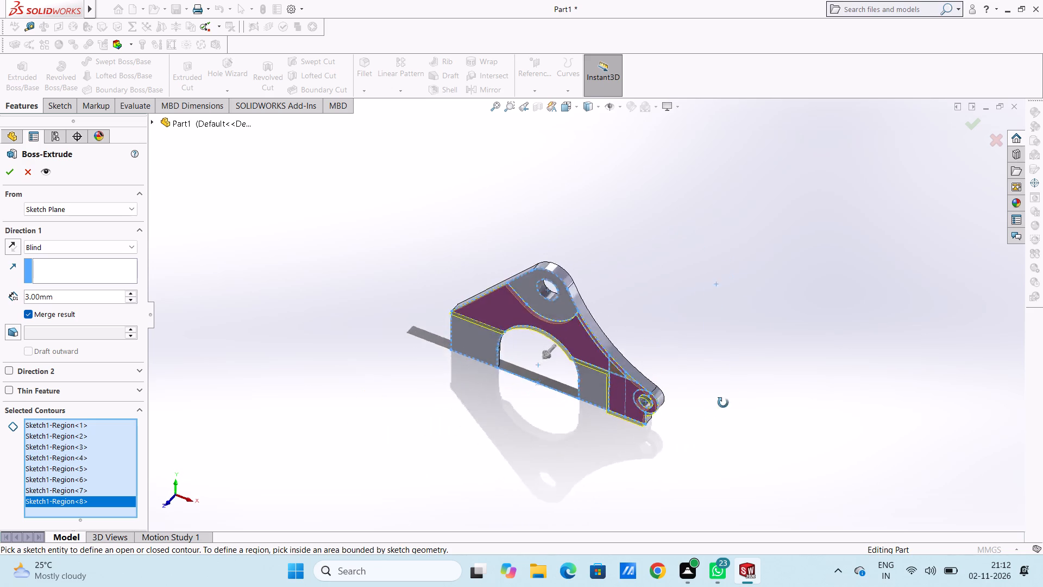
middle_drag(723, 403, 705, 414)
click(15, 246)
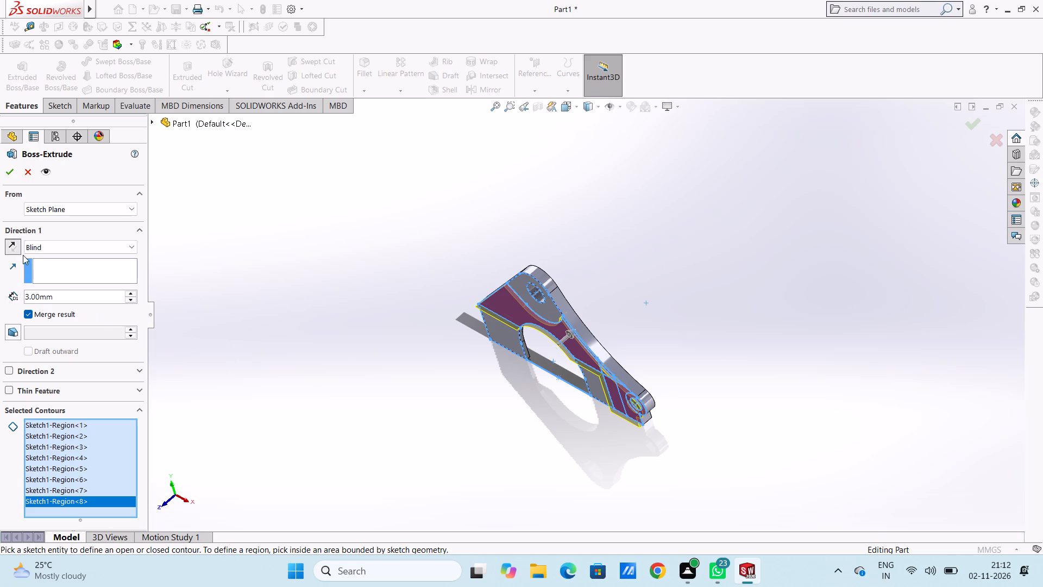
double_click(88, 297)
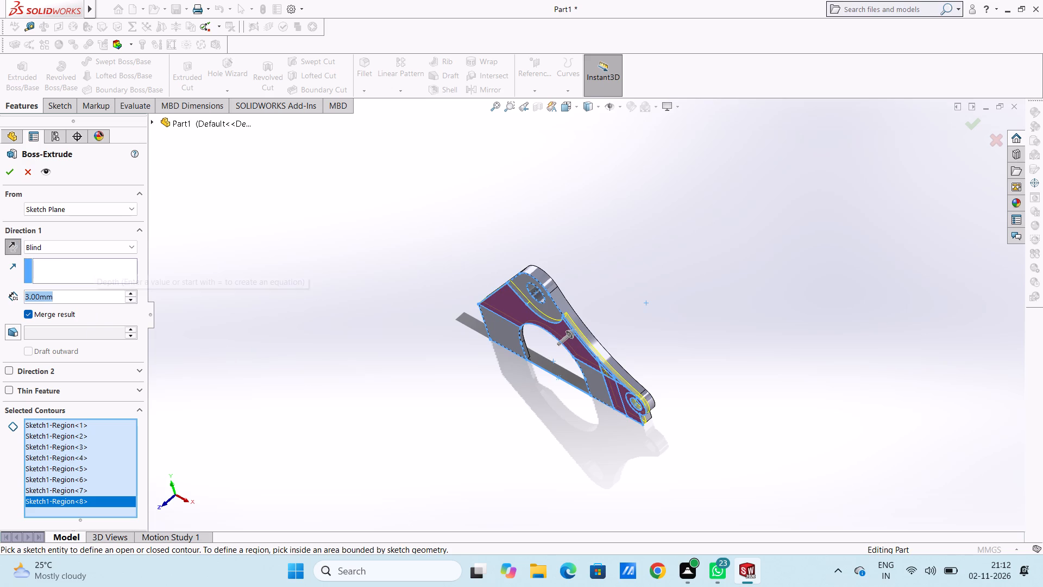
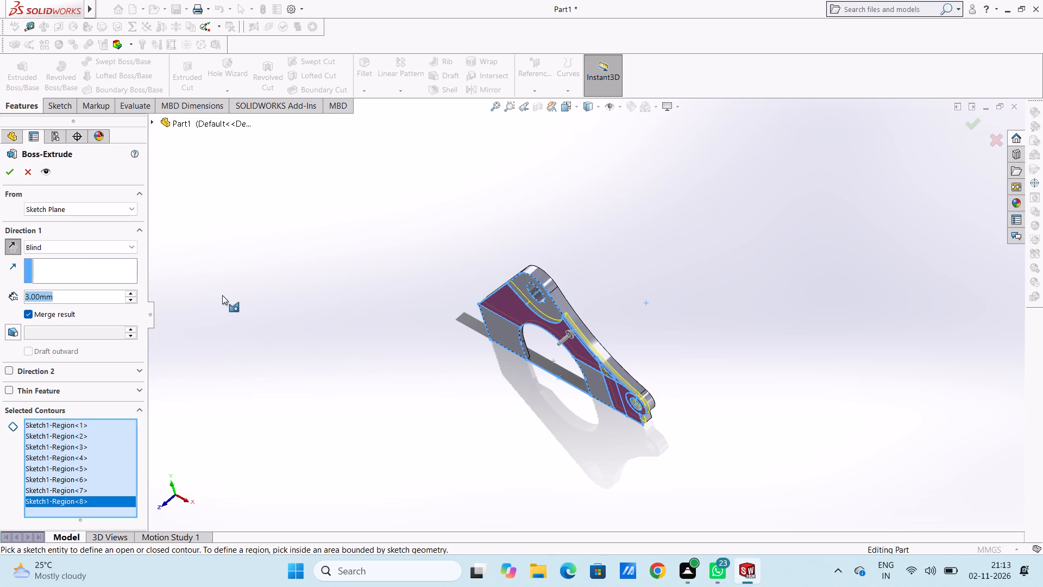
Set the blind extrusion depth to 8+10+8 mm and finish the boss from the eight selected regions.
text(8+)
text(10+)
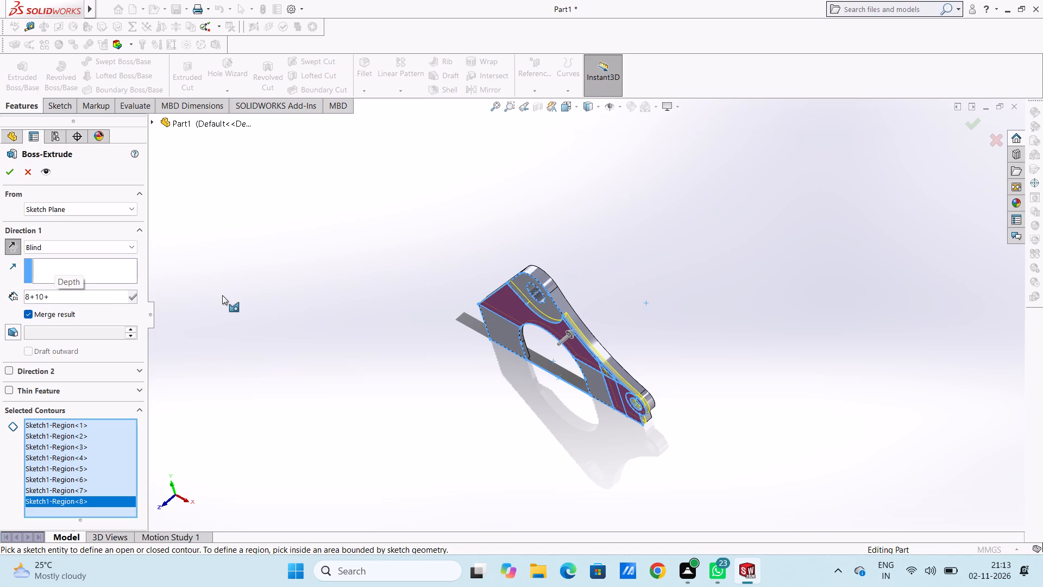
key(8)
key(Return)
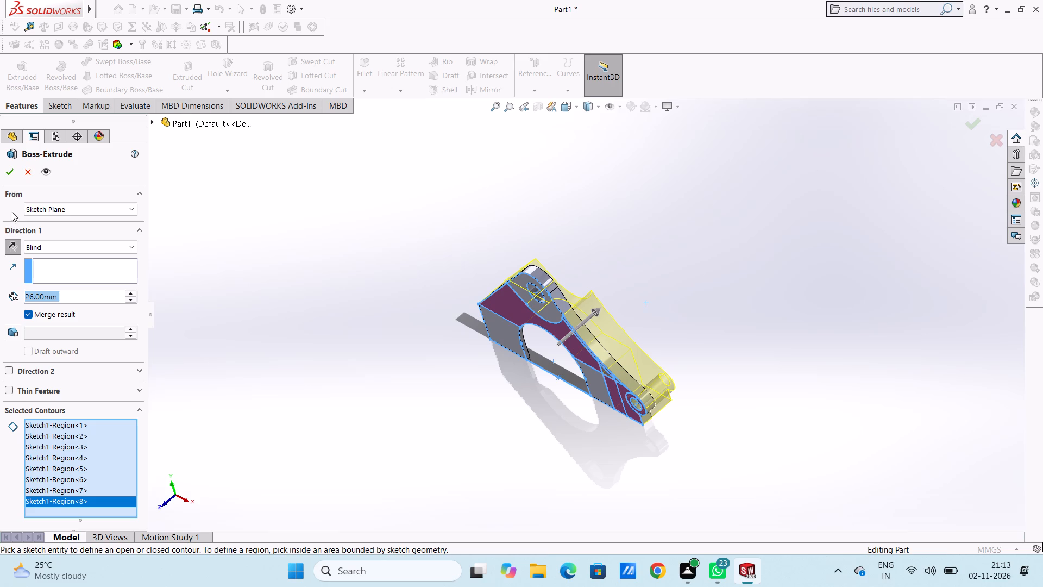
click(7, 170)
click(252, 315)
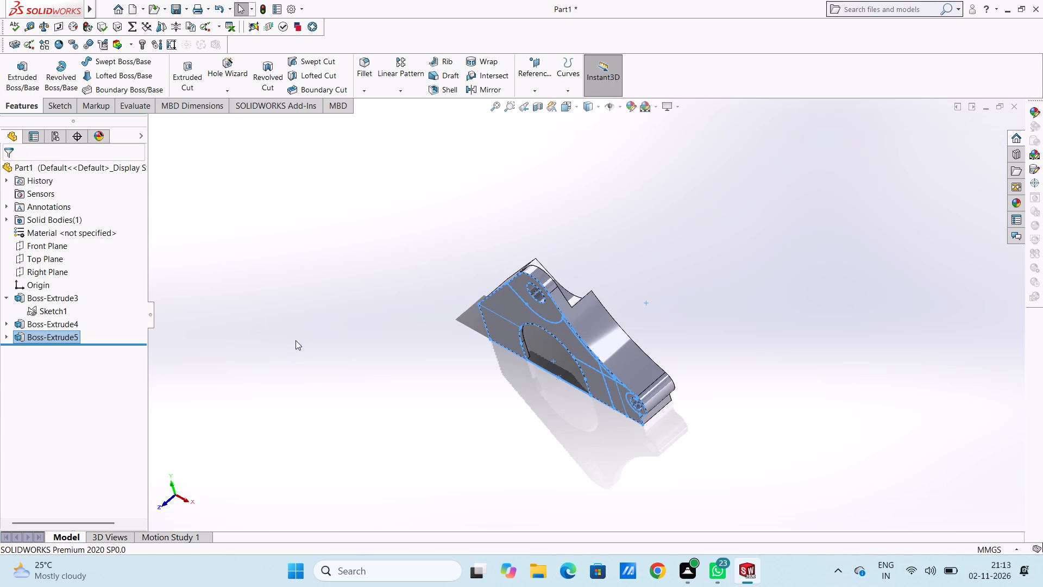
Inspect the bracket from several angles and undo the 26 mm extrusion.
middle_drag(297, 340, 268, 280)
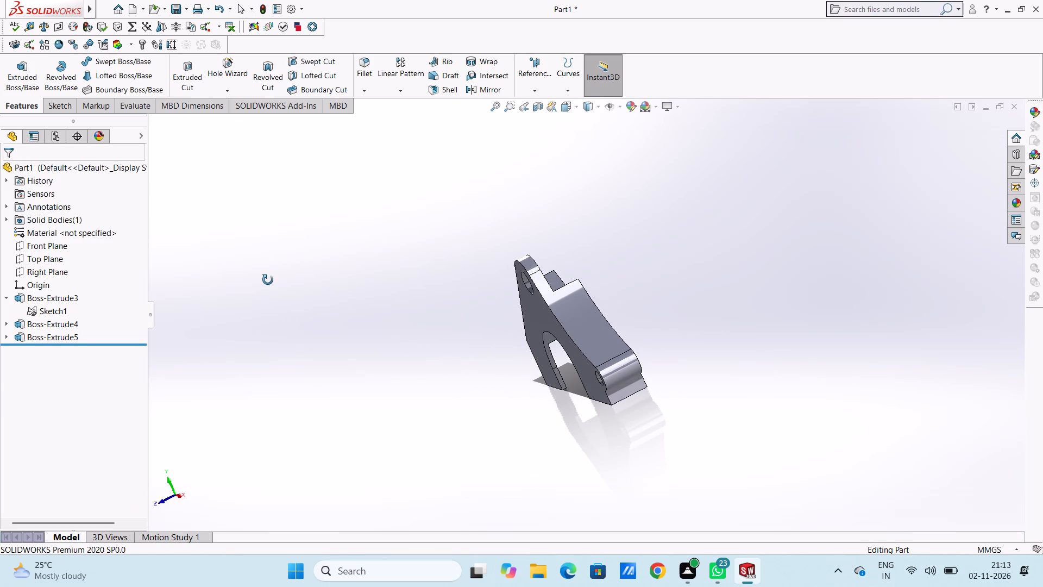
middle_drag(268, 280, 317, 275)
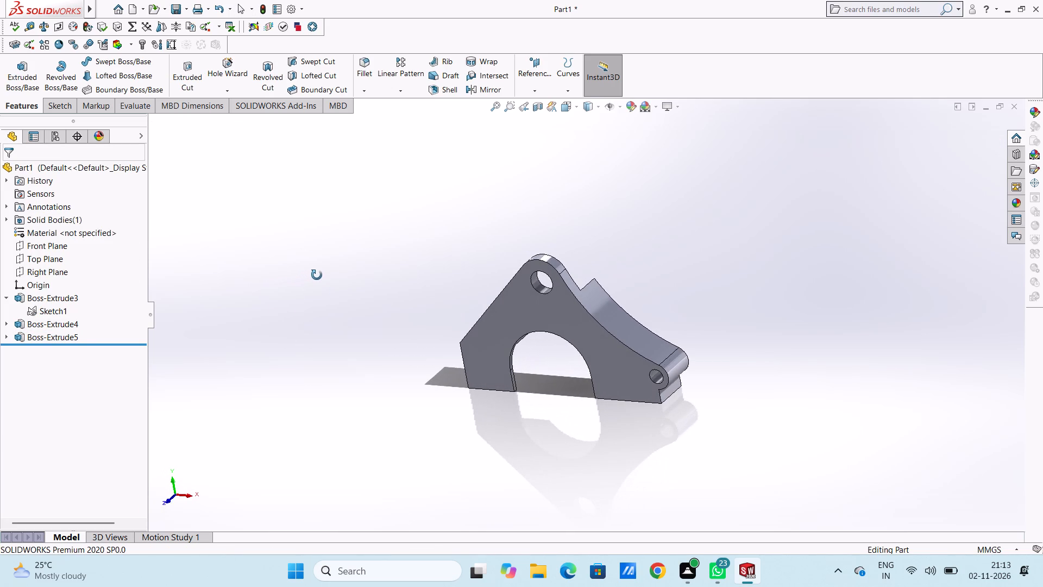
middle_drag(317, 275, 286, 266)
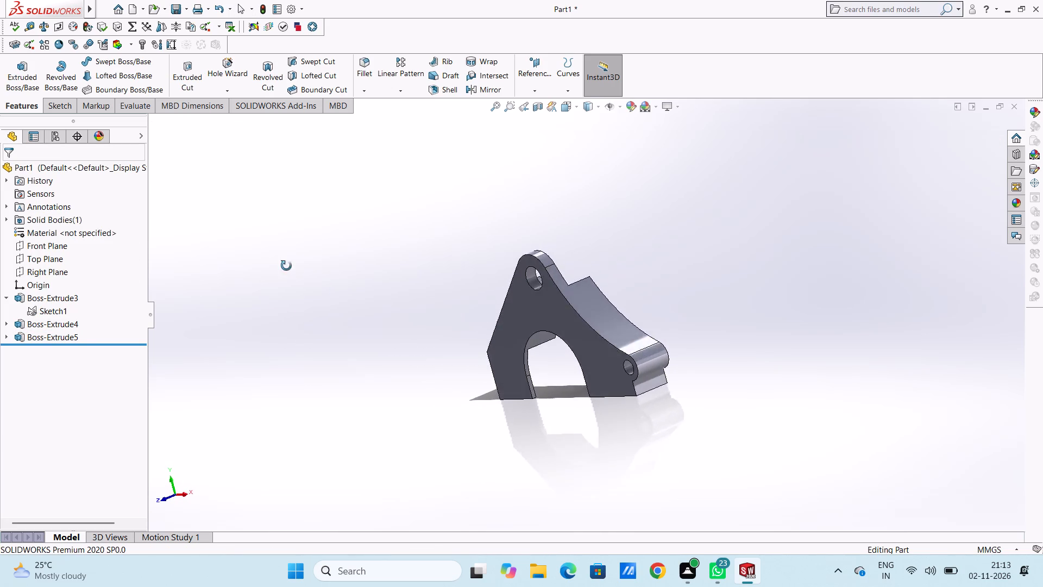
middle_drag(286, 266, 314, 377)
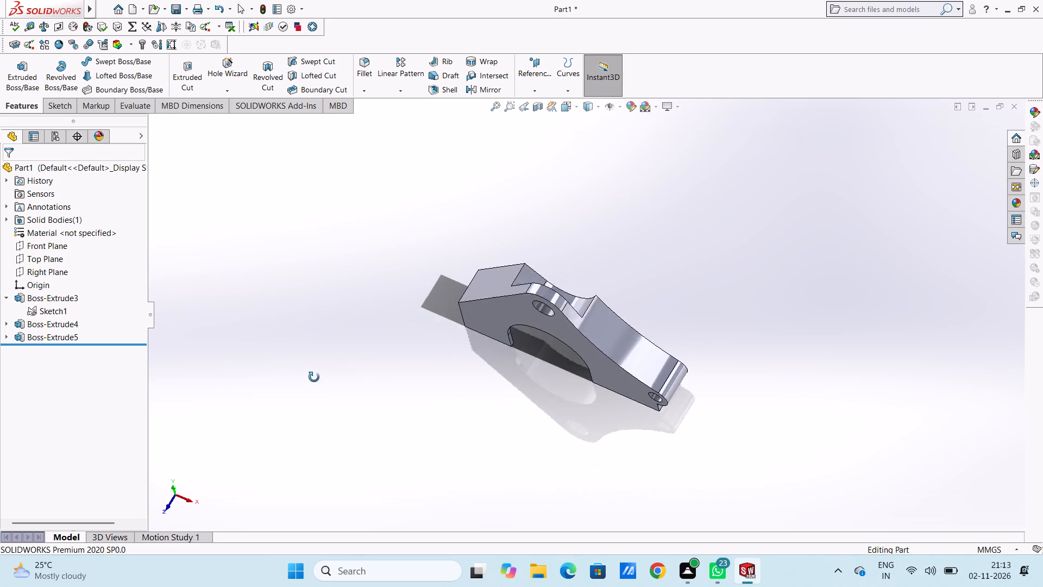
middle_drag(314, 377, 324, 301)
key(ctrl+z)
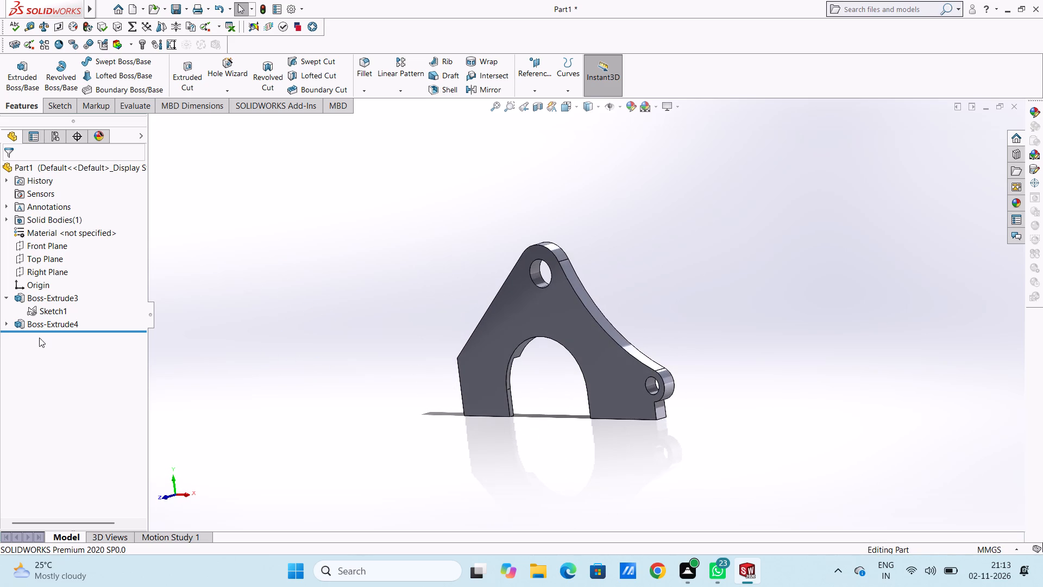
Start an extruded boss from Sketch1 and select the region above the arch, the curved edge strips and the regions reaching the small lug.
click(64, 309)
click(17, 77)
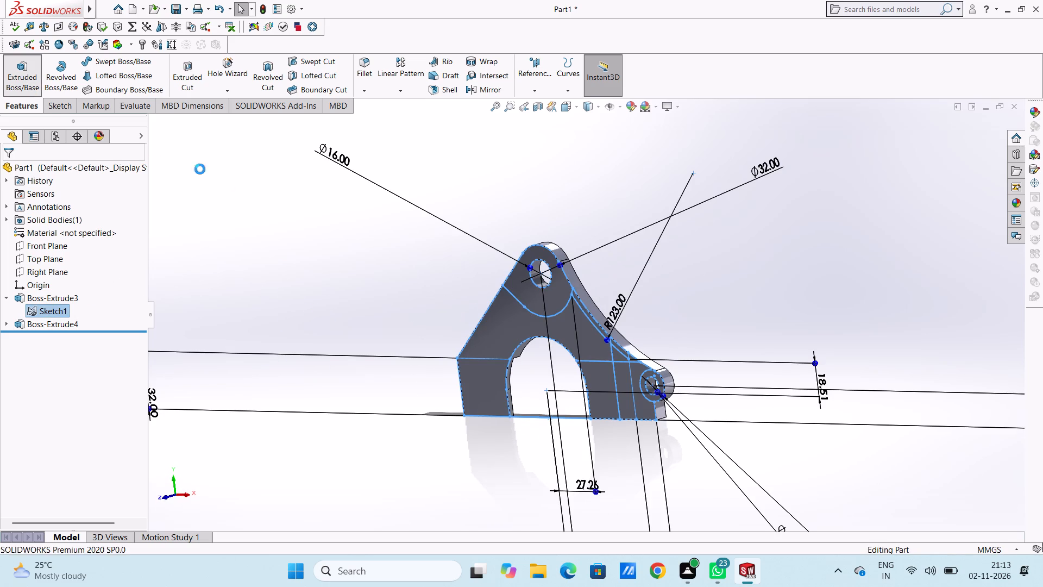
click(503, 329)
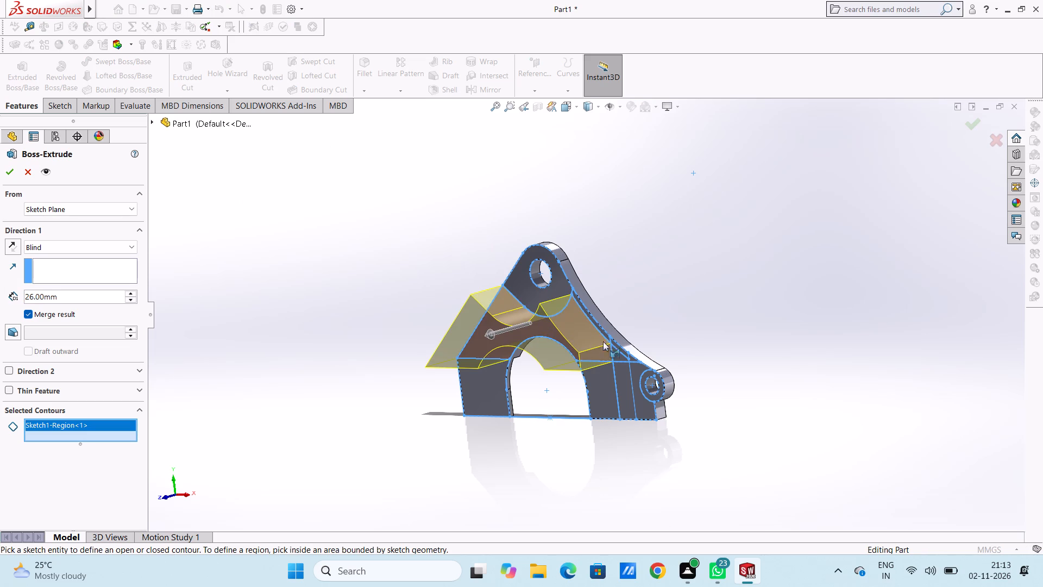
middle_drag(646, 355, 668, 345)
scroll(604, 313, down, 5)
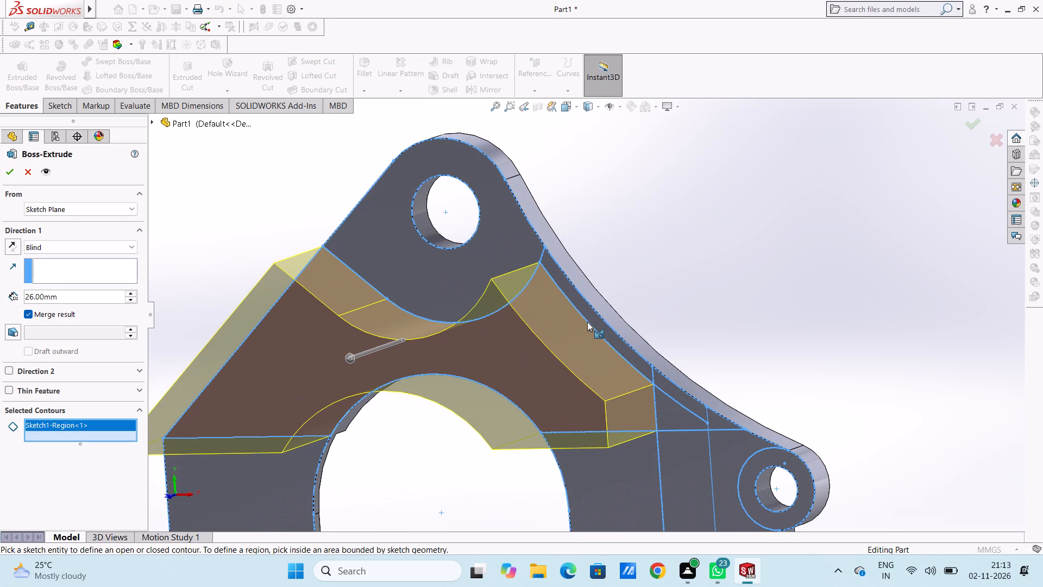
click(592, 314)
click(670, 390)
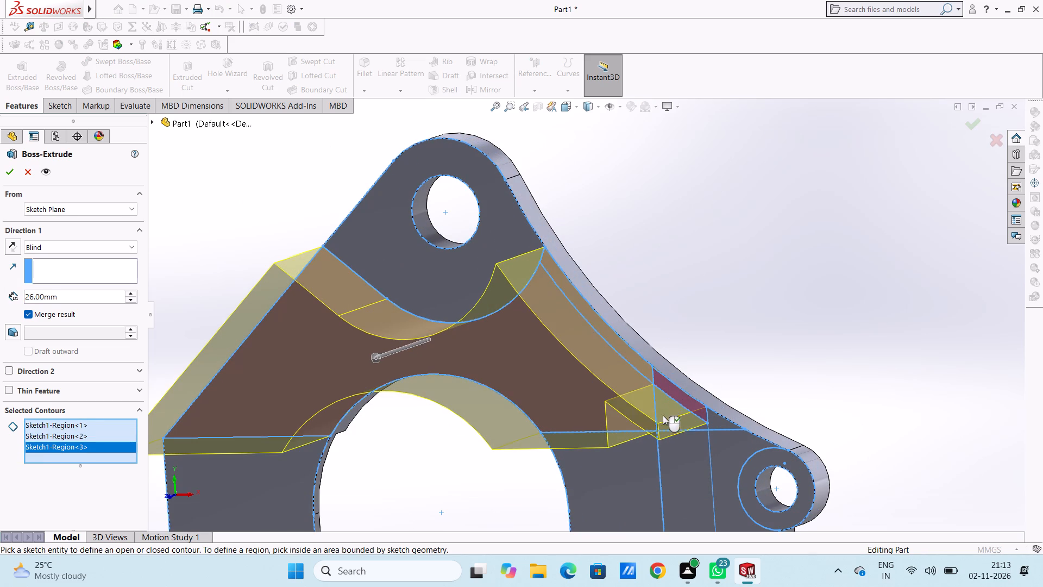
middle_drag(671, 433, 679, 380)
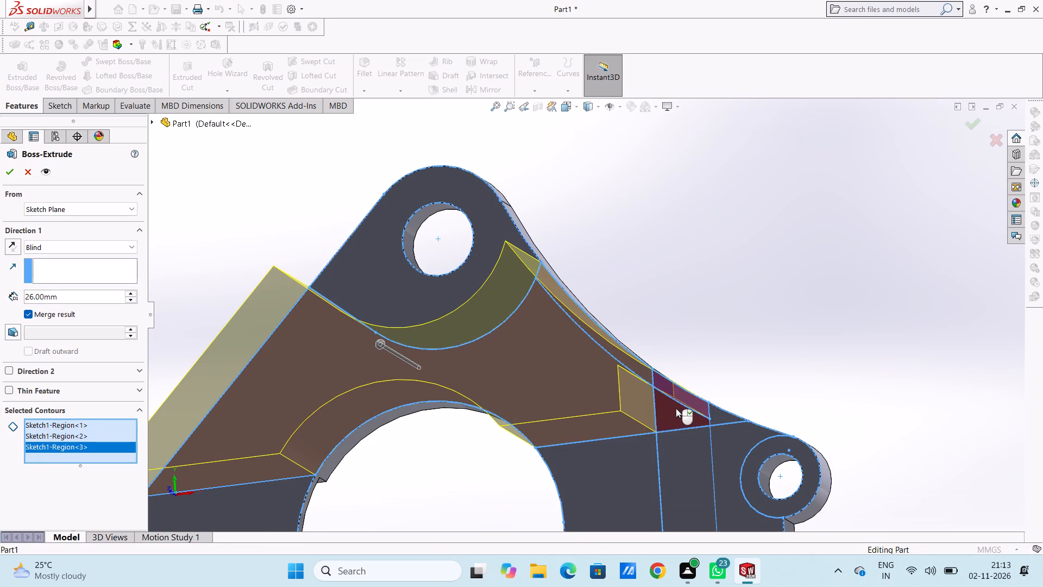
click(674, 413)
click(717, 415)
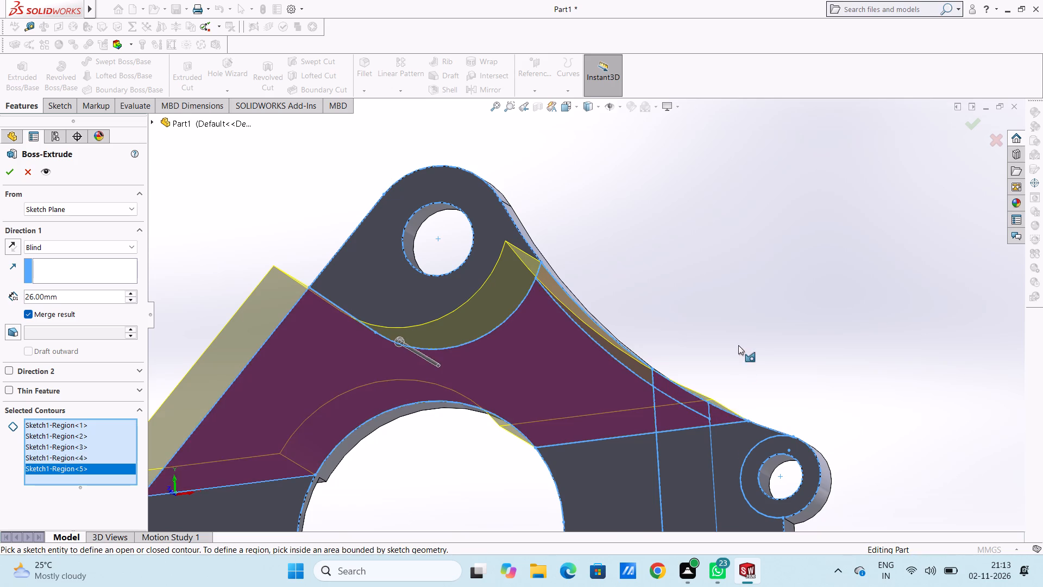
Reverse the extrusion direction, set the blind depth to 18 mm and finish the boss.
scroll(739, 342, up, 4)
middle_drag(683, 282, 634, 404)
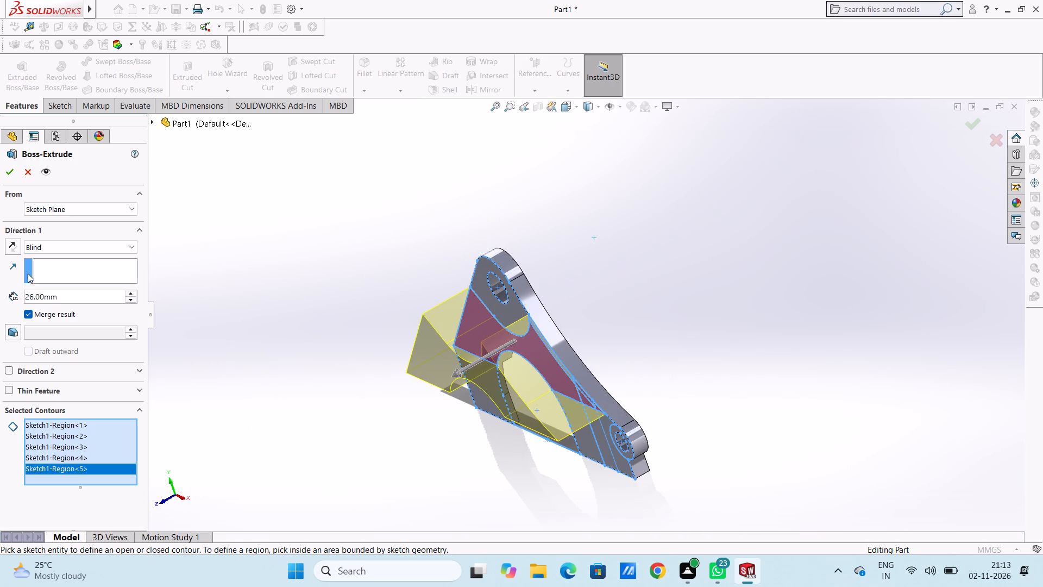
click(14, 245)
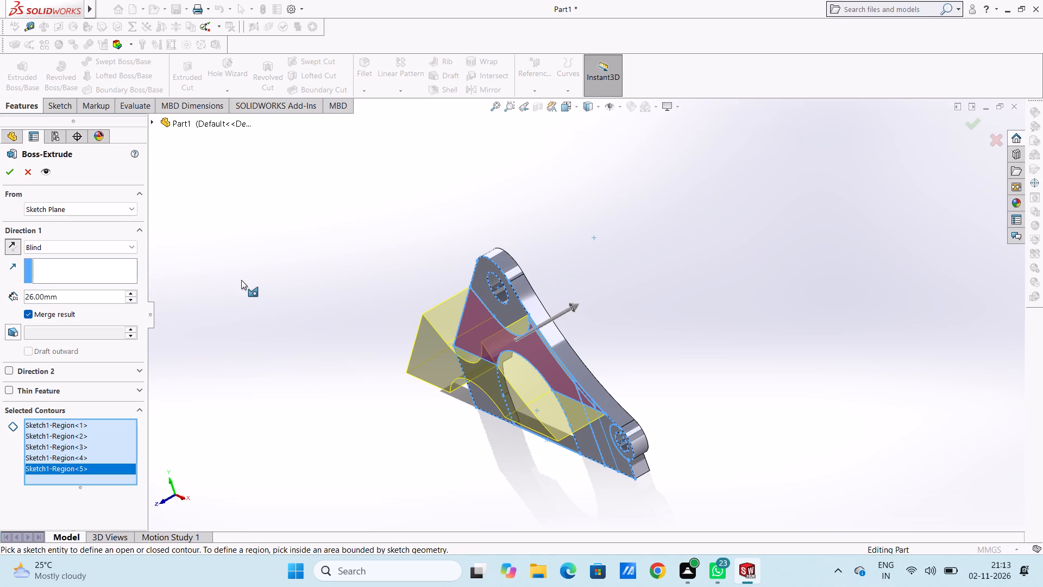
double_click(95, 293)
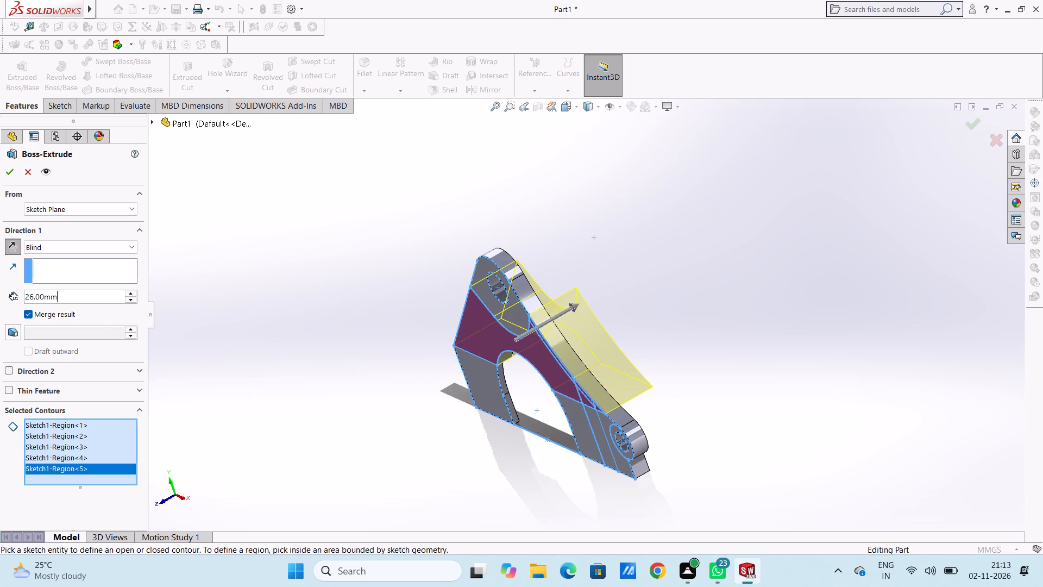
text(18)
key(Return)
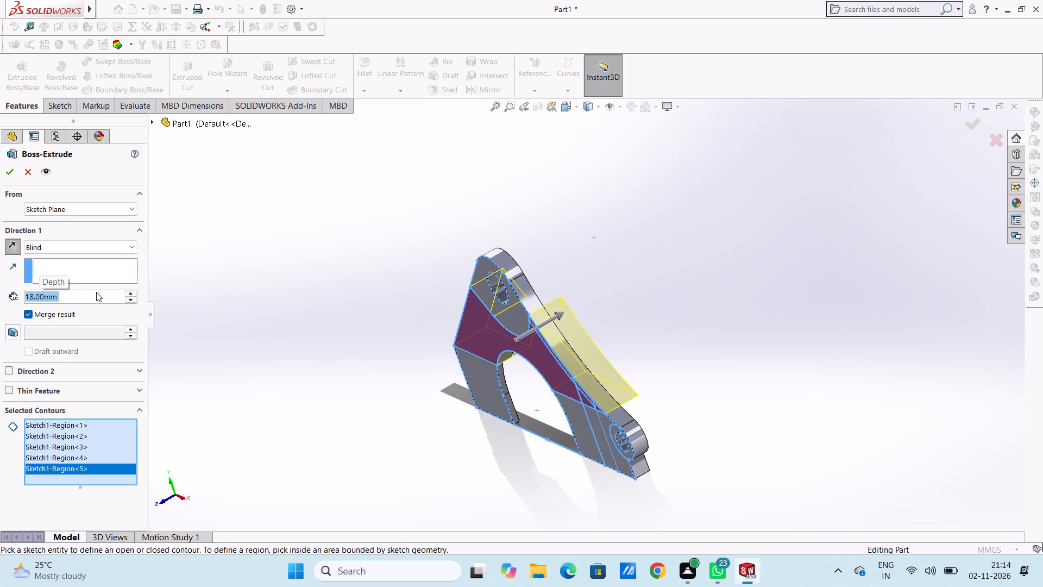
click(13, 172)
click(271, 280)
Examine the bracket from the front, back and edge, checking how the thickened upper body meets the lugs and legs.
middle_drag(311, 328, 310, 328)
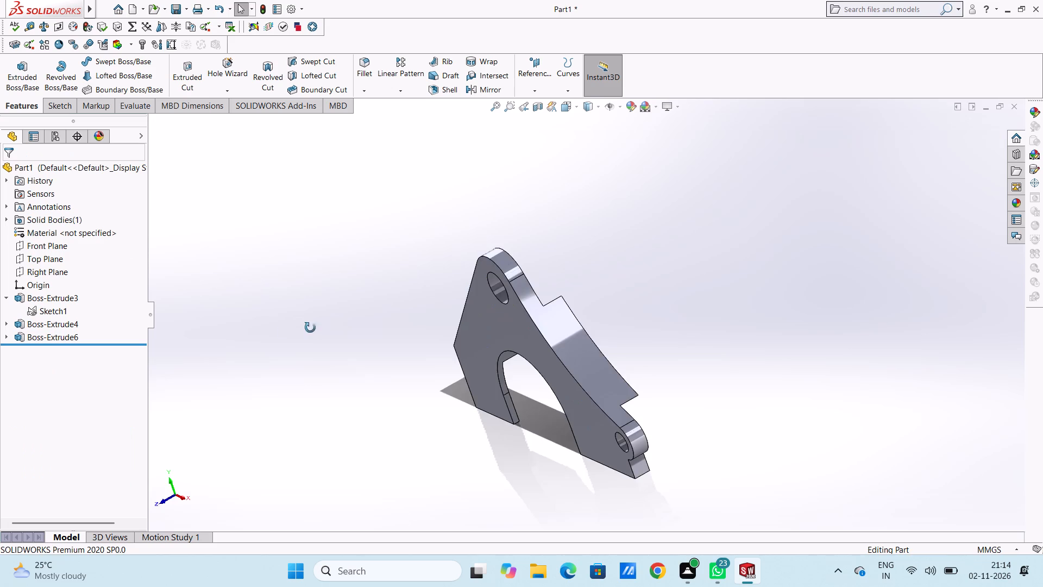
middle_drag(310, 328, 225, 338)
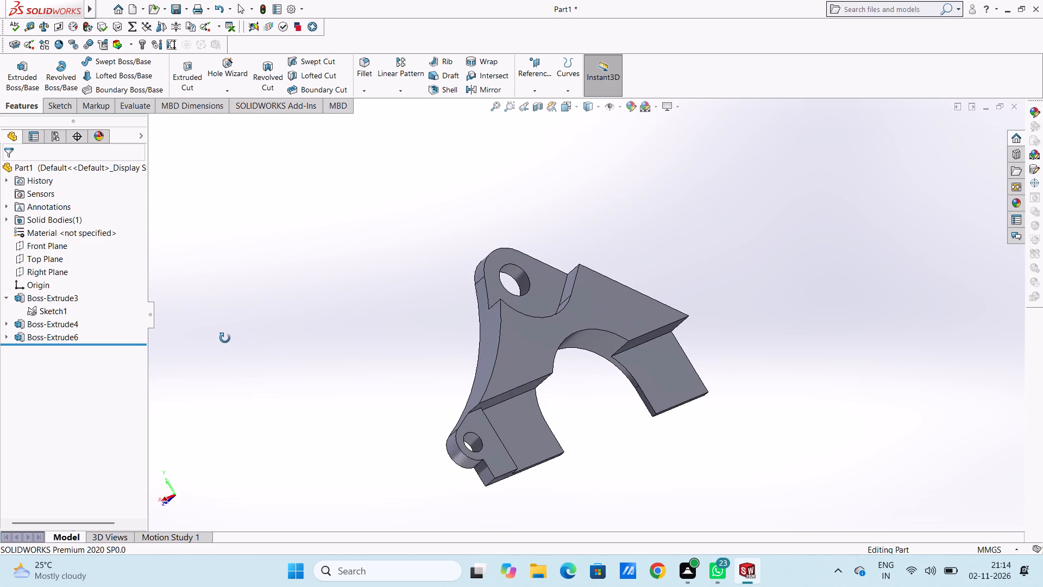
middle_drag(225, 338, 294, 333)
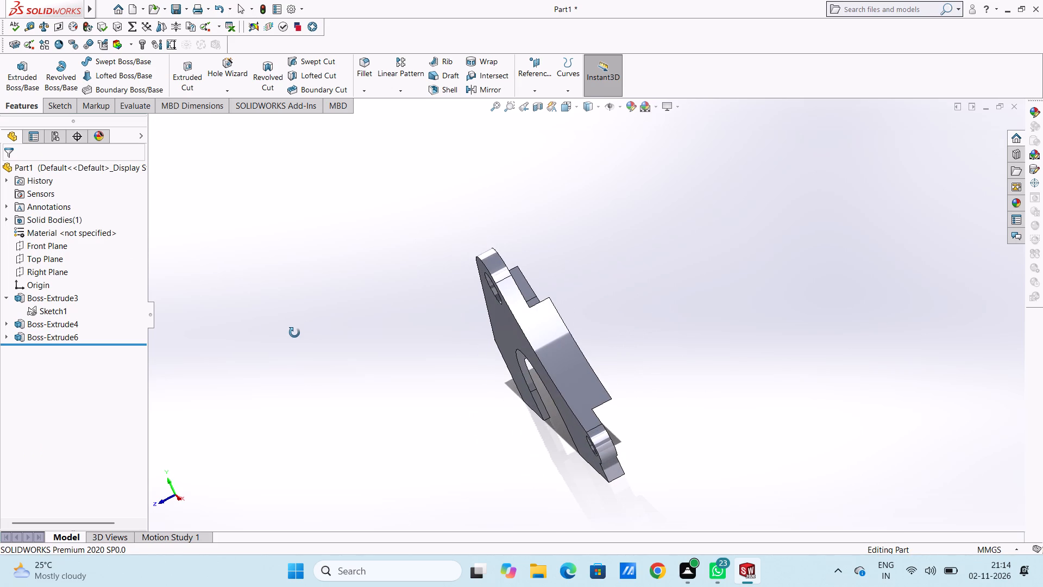
middle_drag(294, 333, 312, 331)
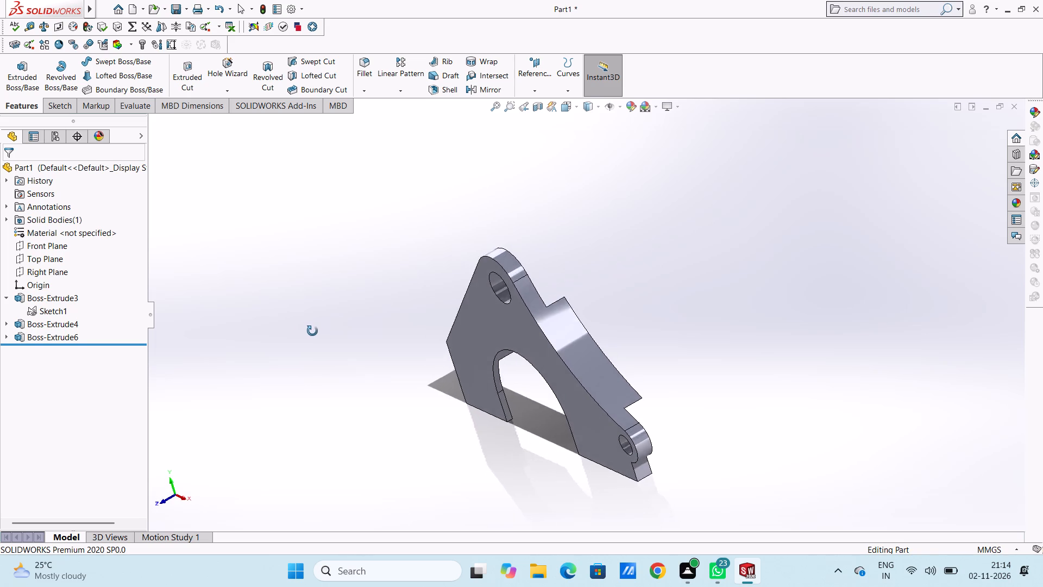
middle_drag(312, 331, 268, 336)
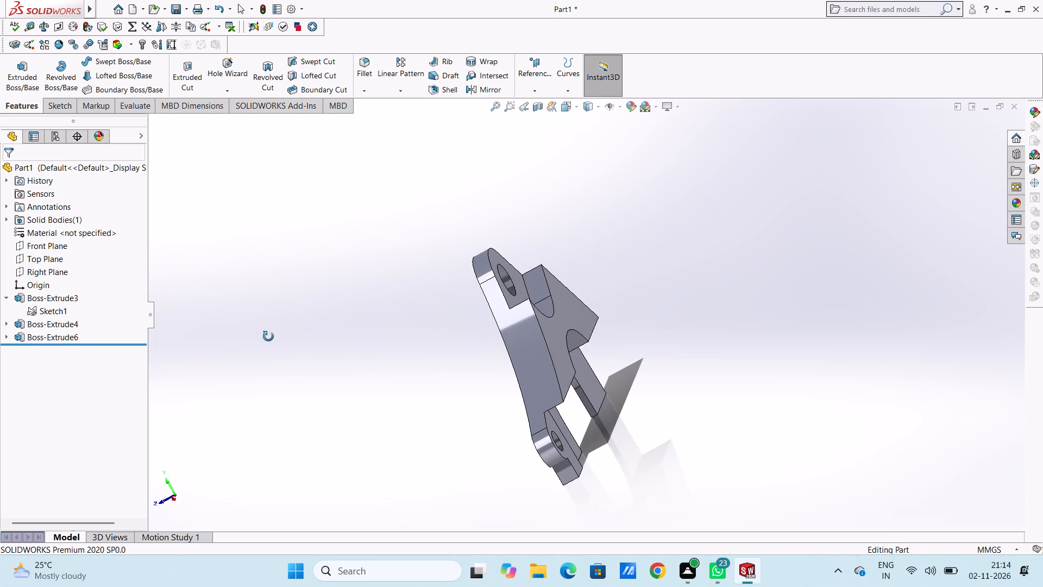
middle_drag(268, 336, 342, 319)
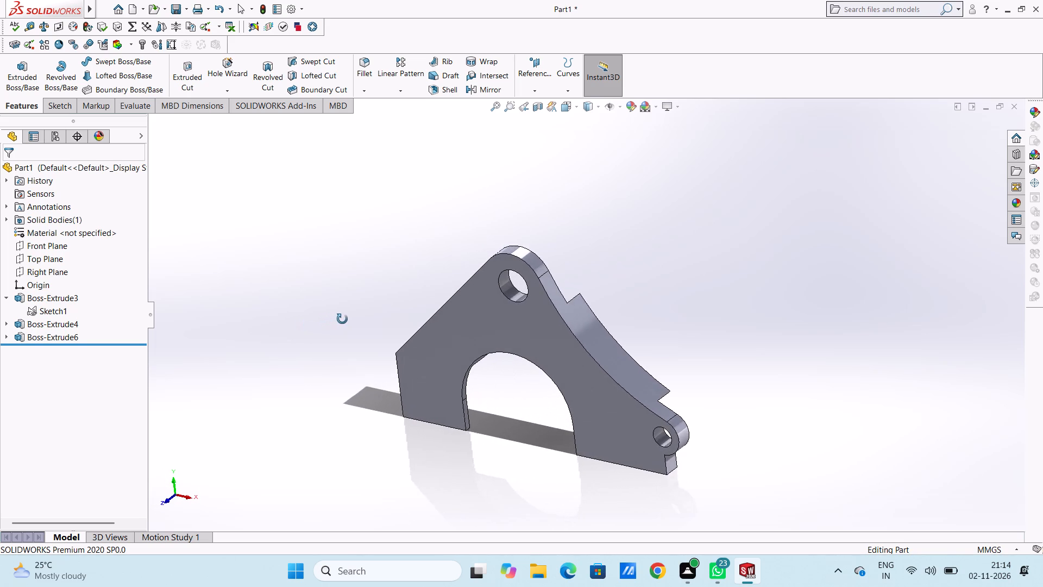
middle_drag(342, 319, 303, 310)
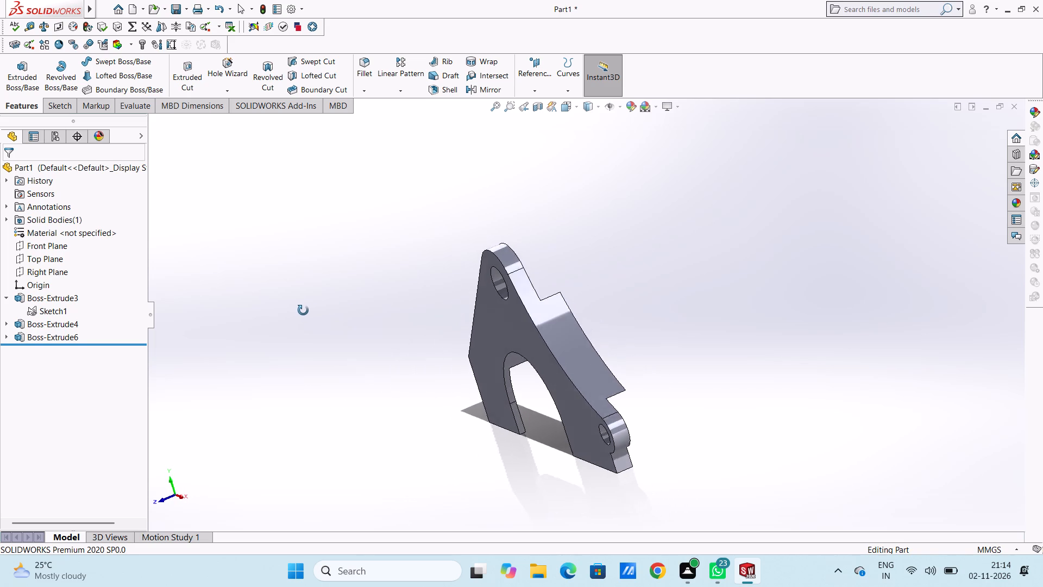
middle_drag(303, 310, 318, 309)
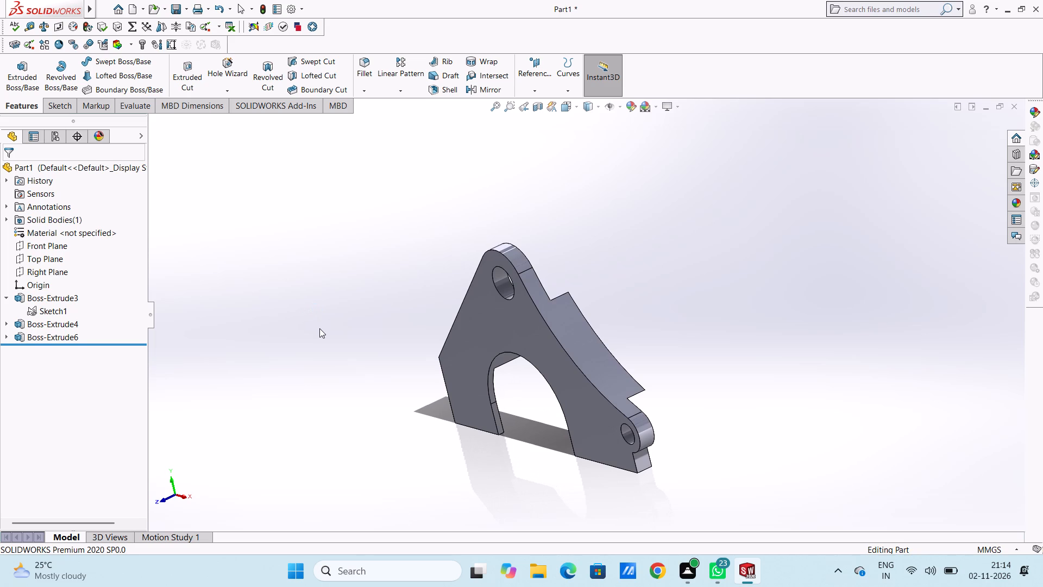
Undo the 18 mm boss and the earlier extrusions, going back to editing Sketch1.
key(ctrl+z)
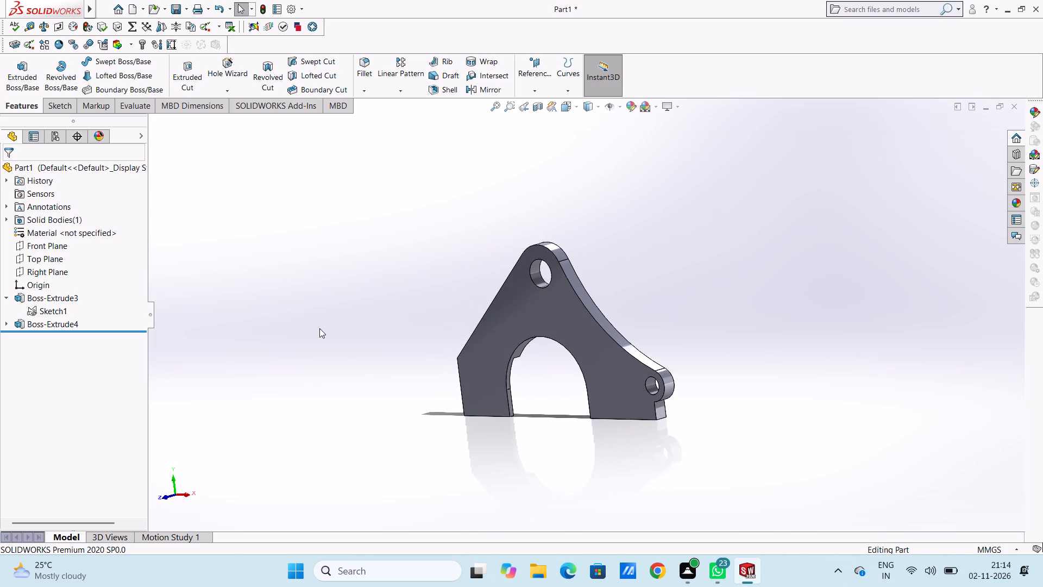
key(ctrl+z)
key(ctrl+z)
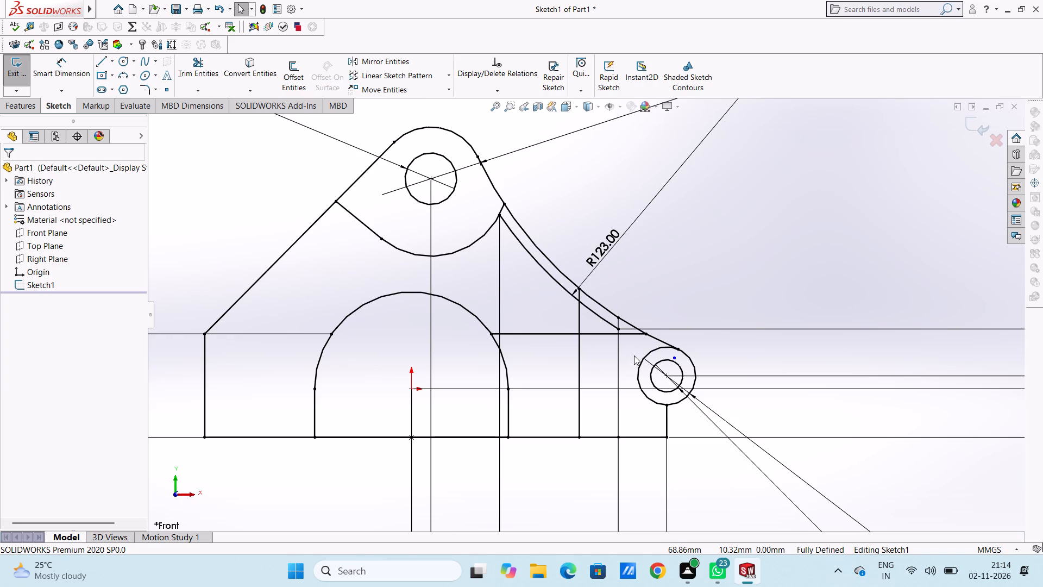
Offset the bracket's outer vertical edge, on the side away from the small lug, 3 mm inward with a dimension.
scroll(586, 344, up, 2)
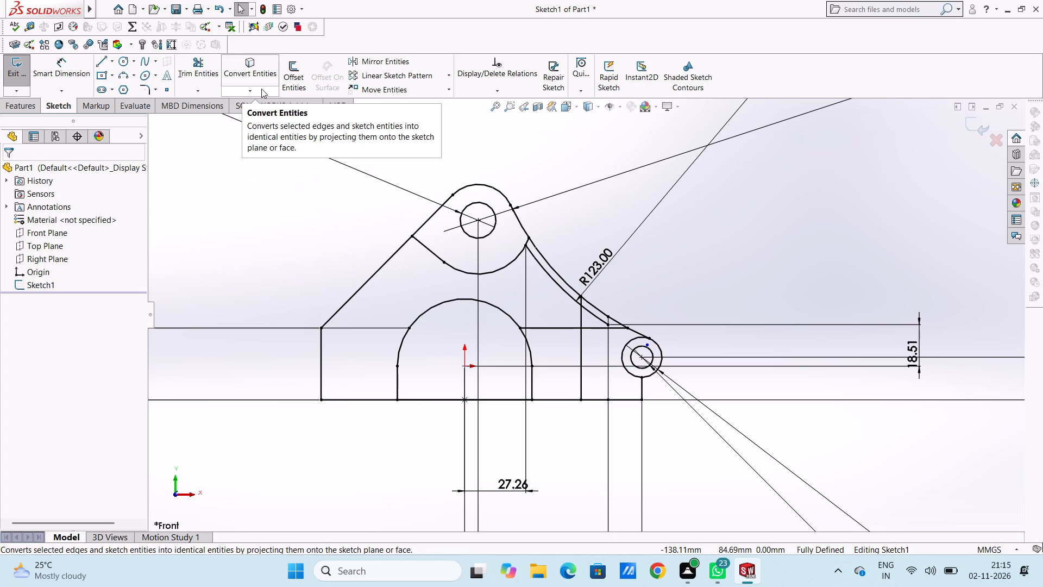
click(295, 71)
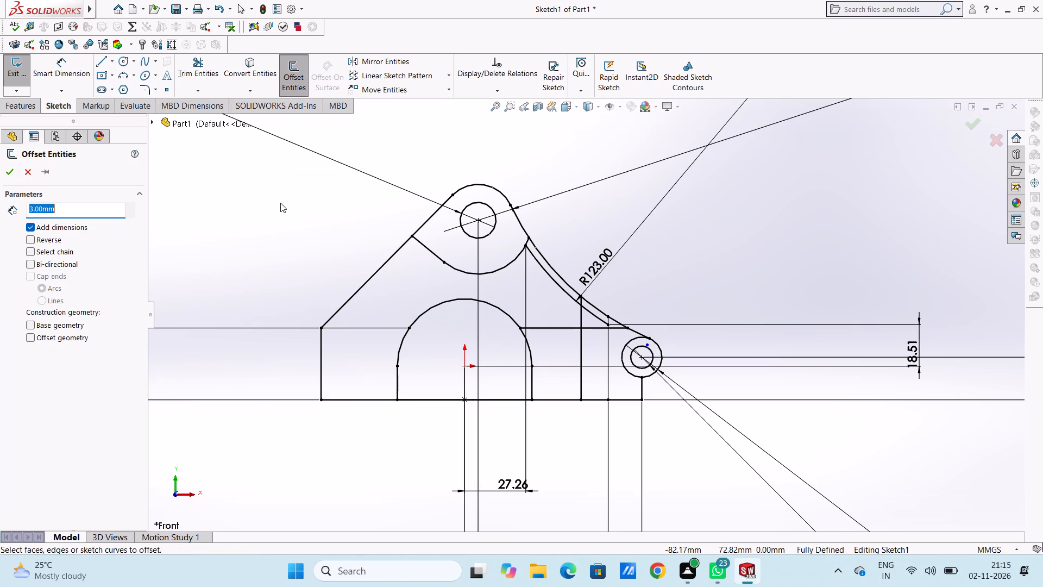
click(324, 347)
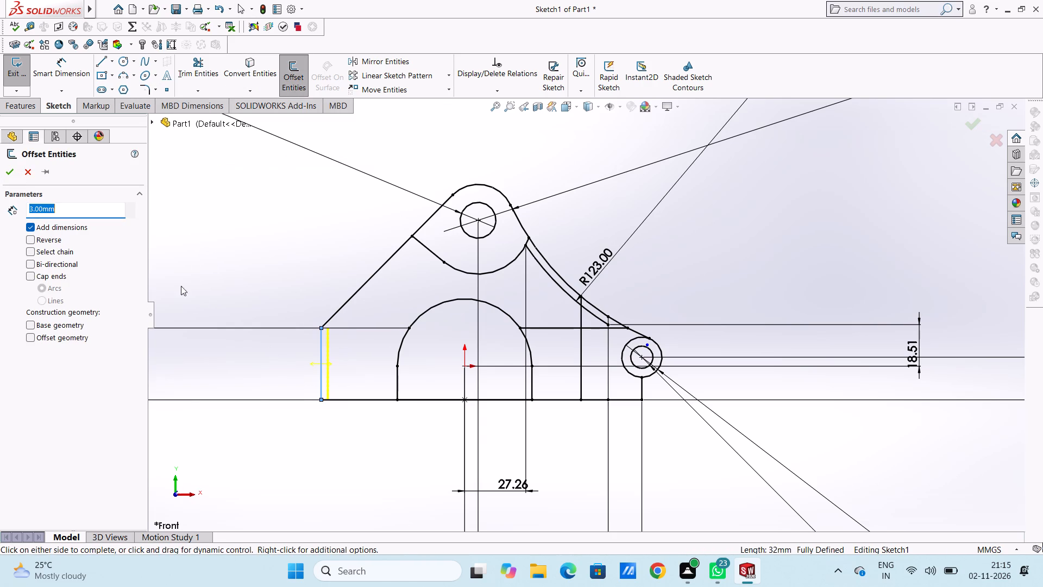
click(5, 173)
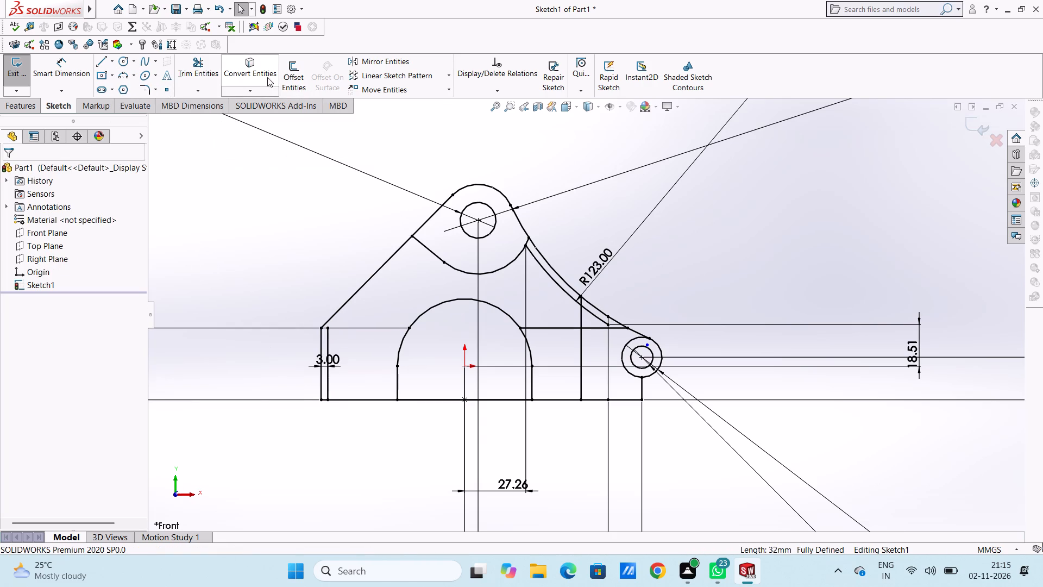
Extend the upper end of the 3 mm offset line to the sloped outer edge.
click(200, 89)
click(207, 115)
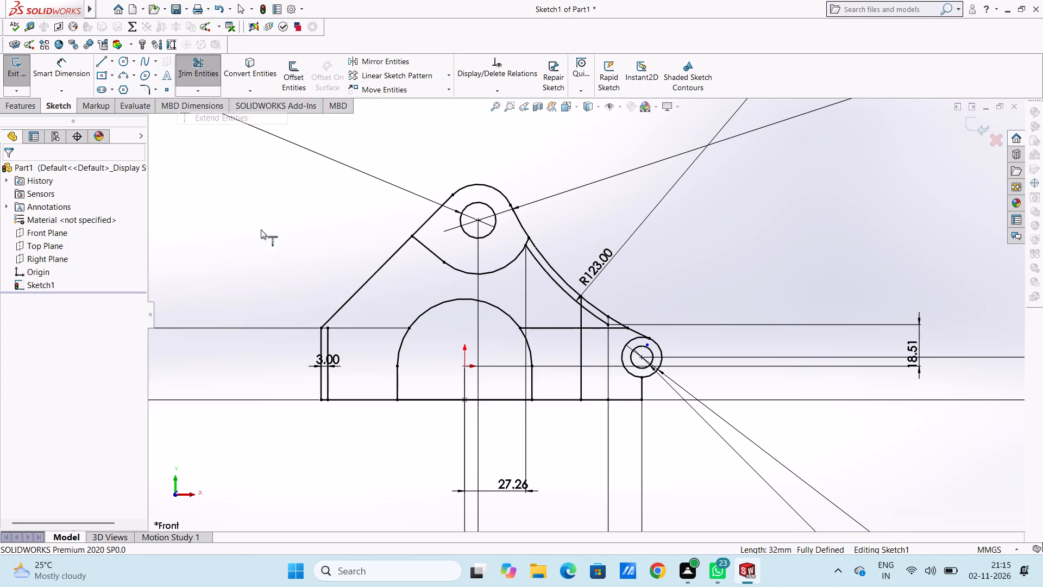
scroll(373, 335, down, 3)
click(334, 340)
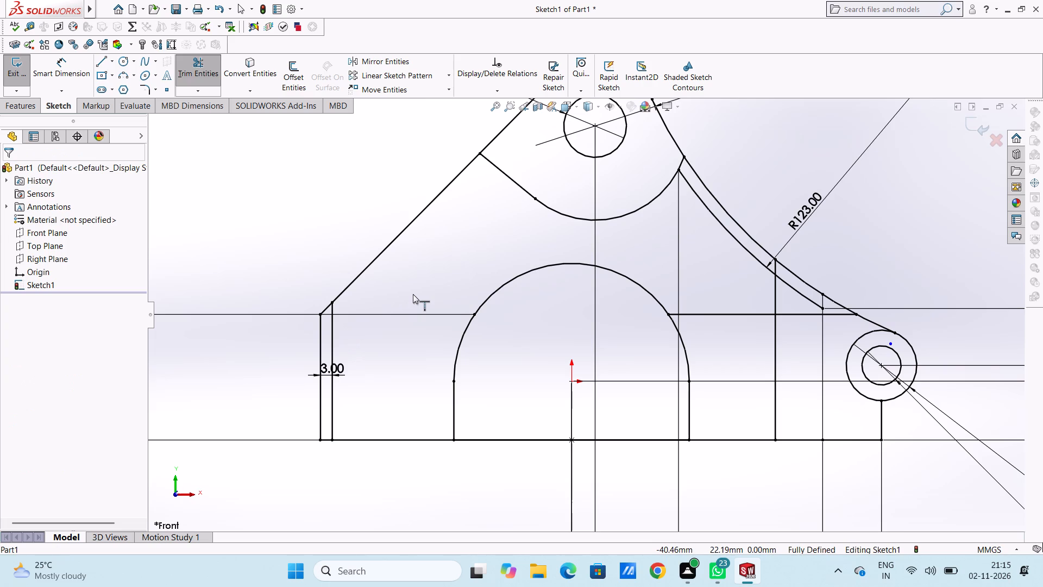
Offset the vertical construction line nearest the small lug 3 mm toward the arch, with a dimension and reversed direction.
scroll(410, 294, up, 3)
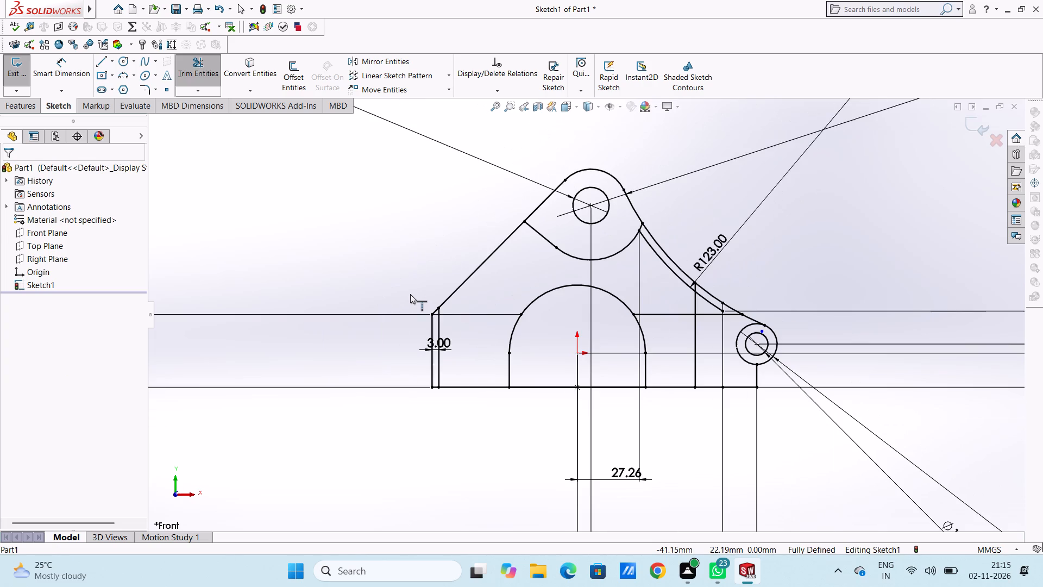
scroll(728, 321, down, 2)
scroll(721, 320, up, 3)
scroll(710, 327, down, 2)
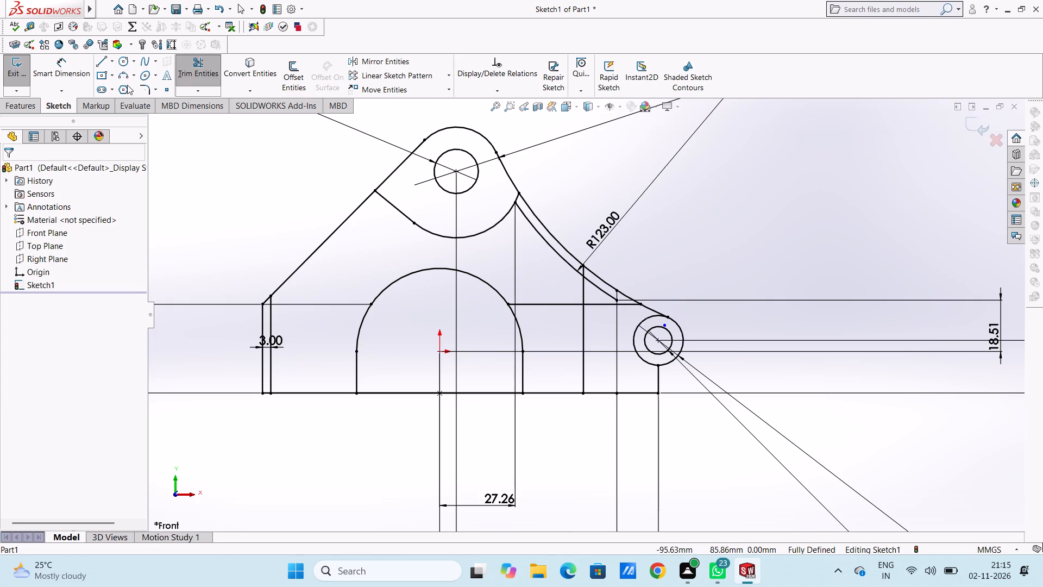
click(288, 75)
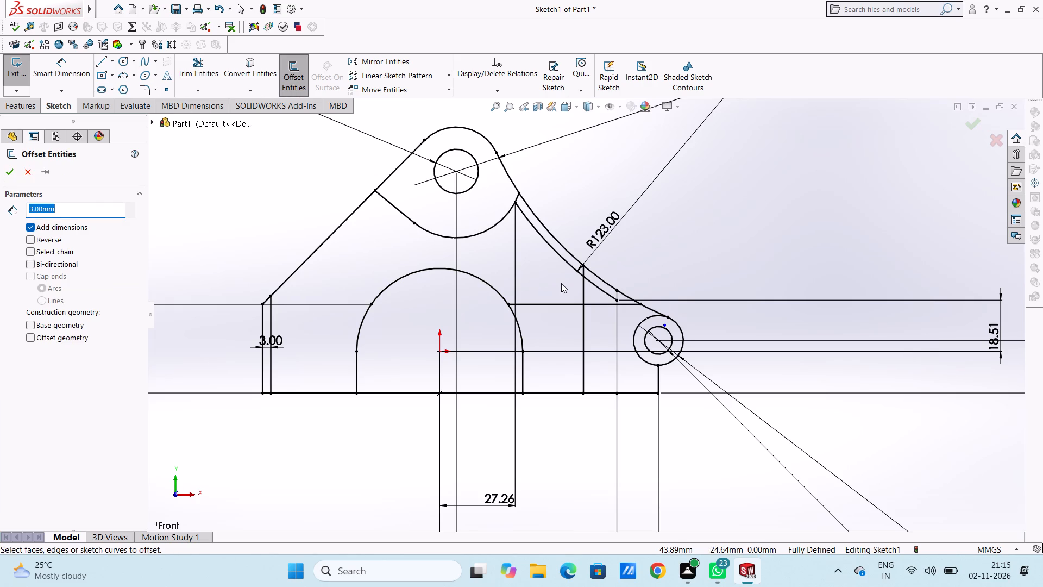
scroll(604, 312, down, 5)
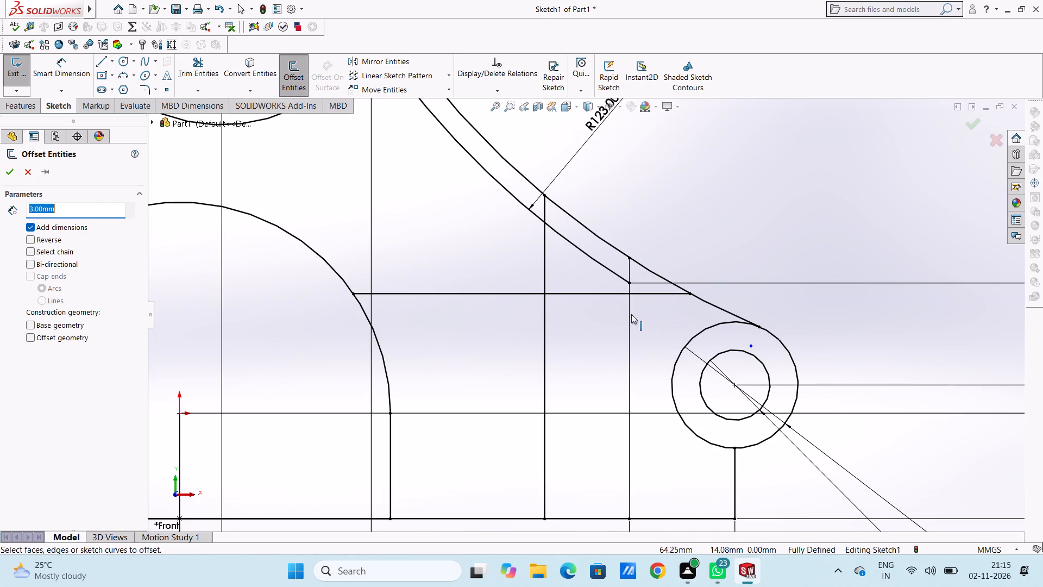
click(631, 314)
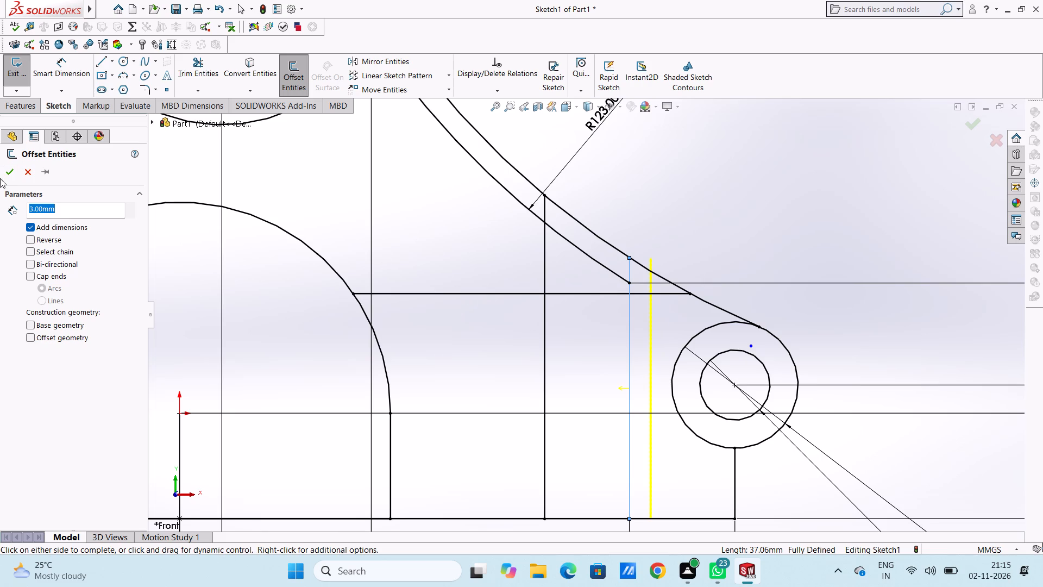
click(31, 236)
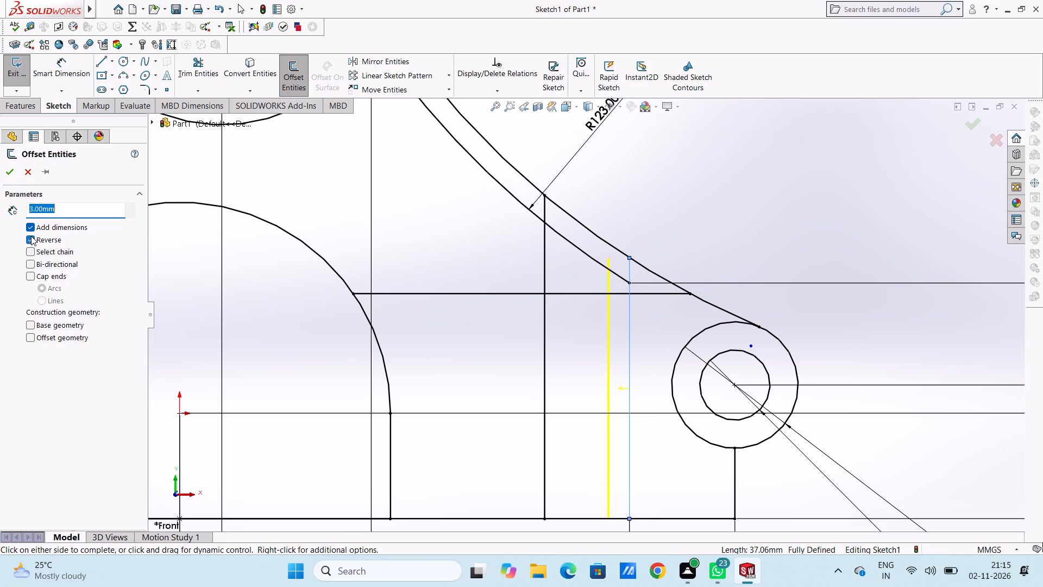
click(7, 173)
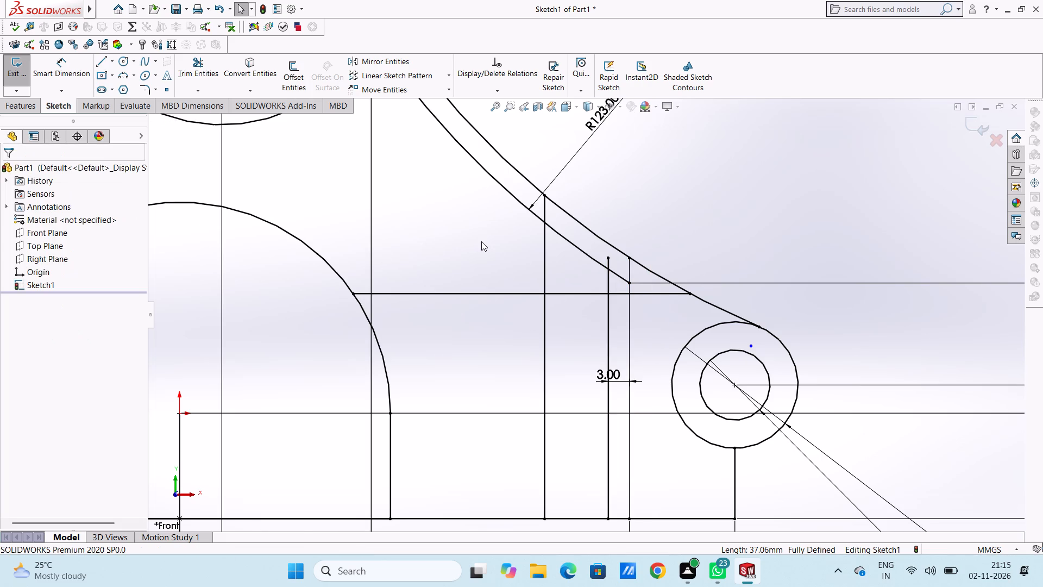
Extend the upper end of the new 3 mm offset line to the bracket's outer curved edge.
scroll(481, 241, up, 3)
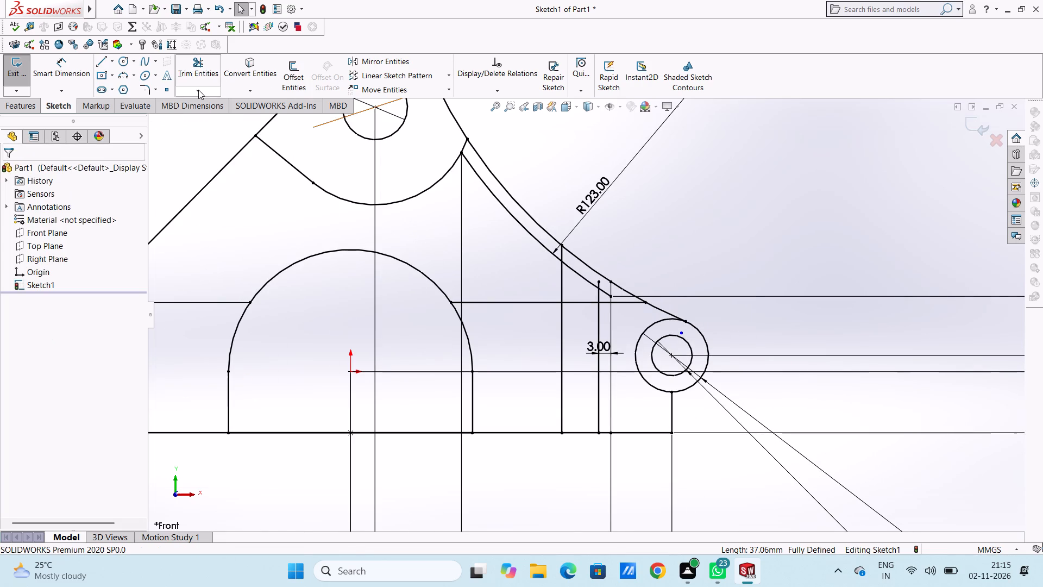
click(198, 90)
click(201, 114)
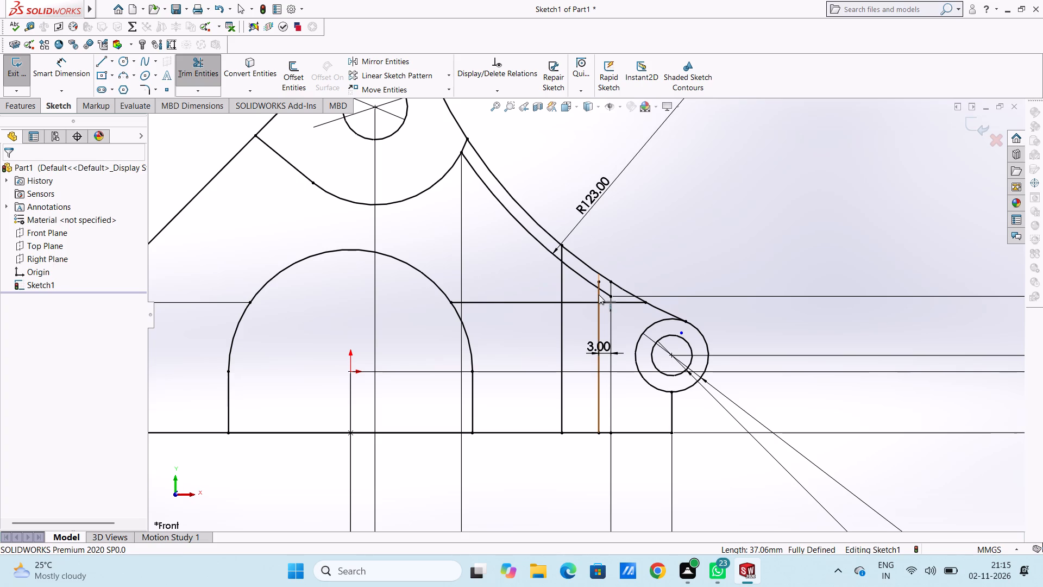
click(599, 295)
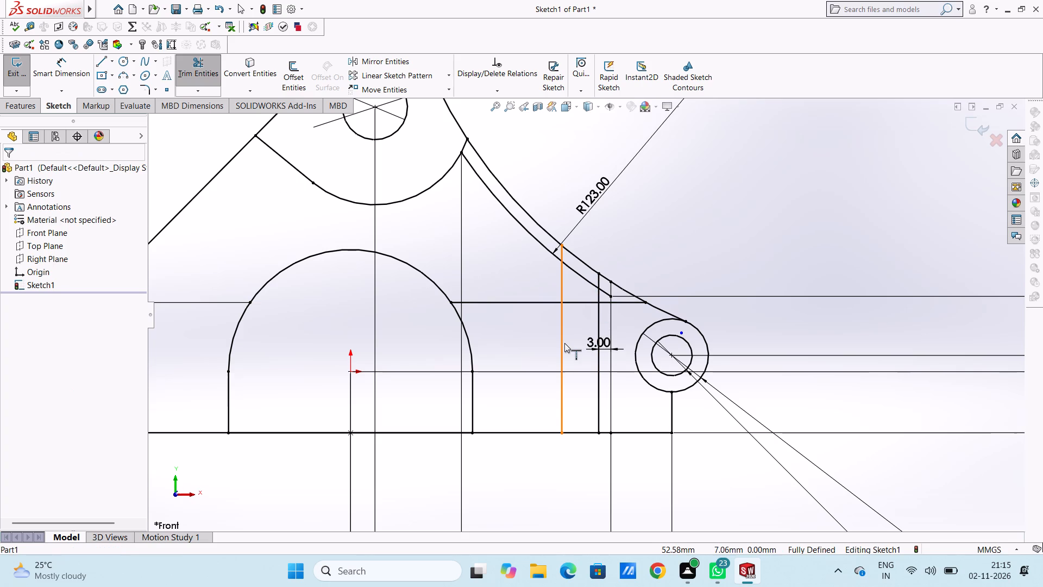
scroll(564, 343, up, 1)
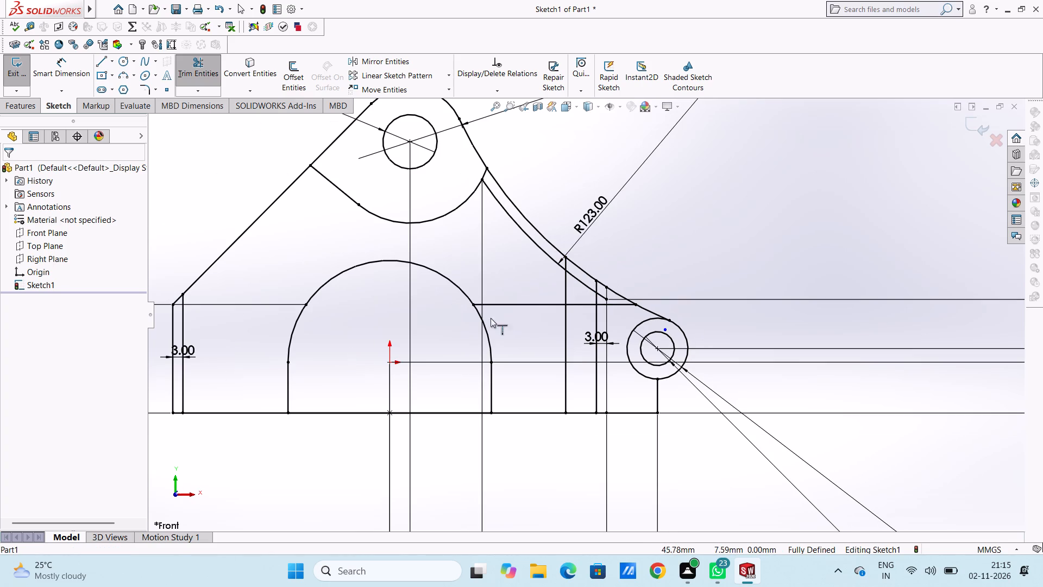
click(202, 67)
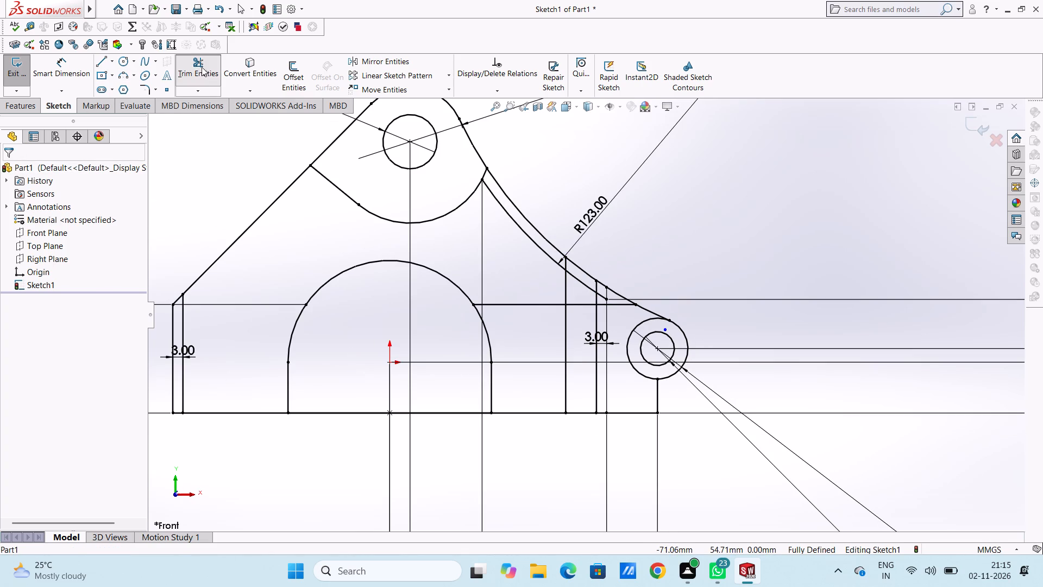
click(11, 173)
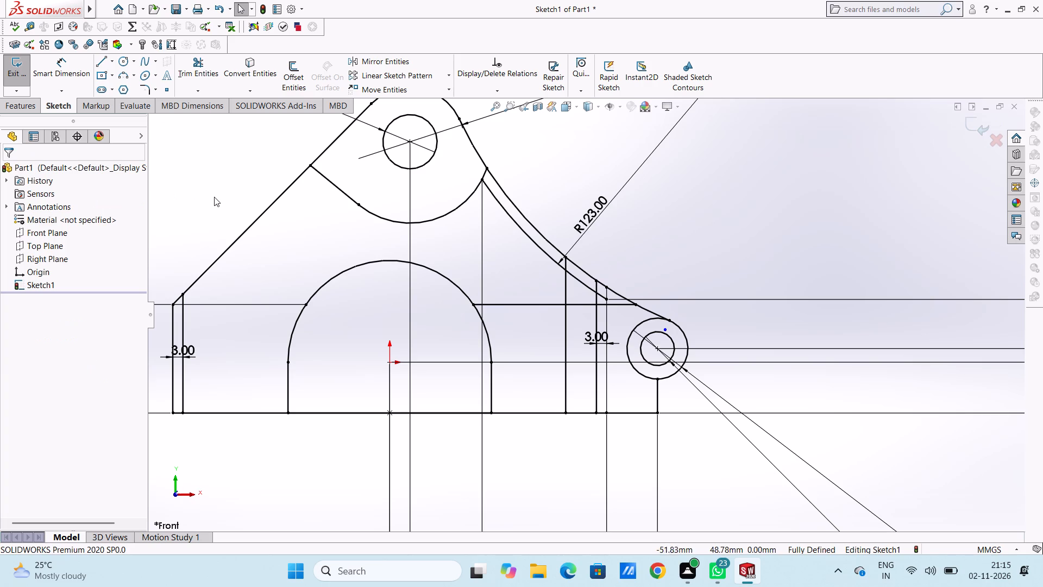
click(214, 197)
Start a blind boss extrusion of the sketch with the upper lug region around its hole, in the reversed direction.
scroll(411, 218, up, 2)
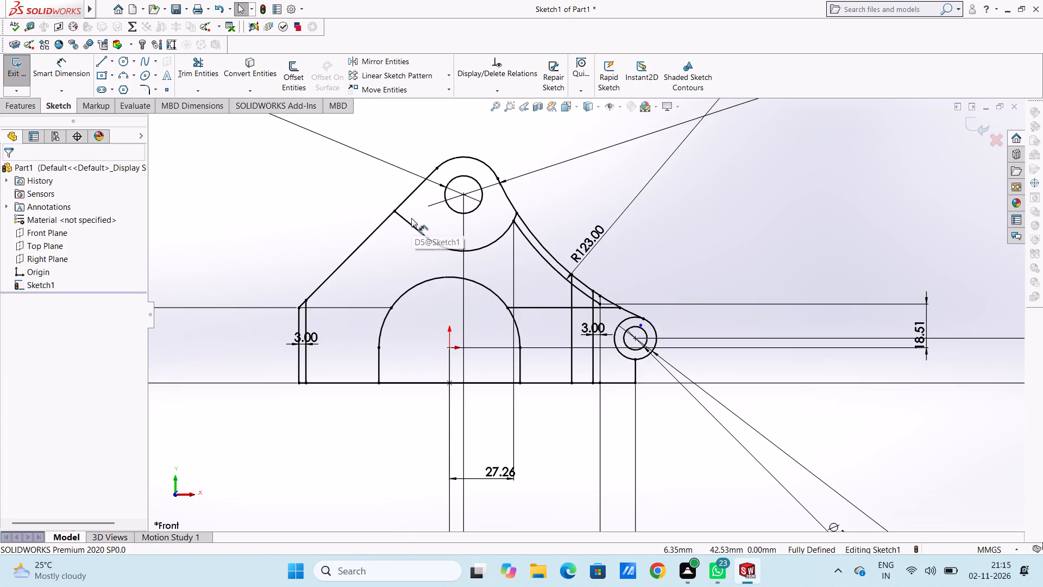
middle_drag(299, 216, 297, 223)
click(28, 109)
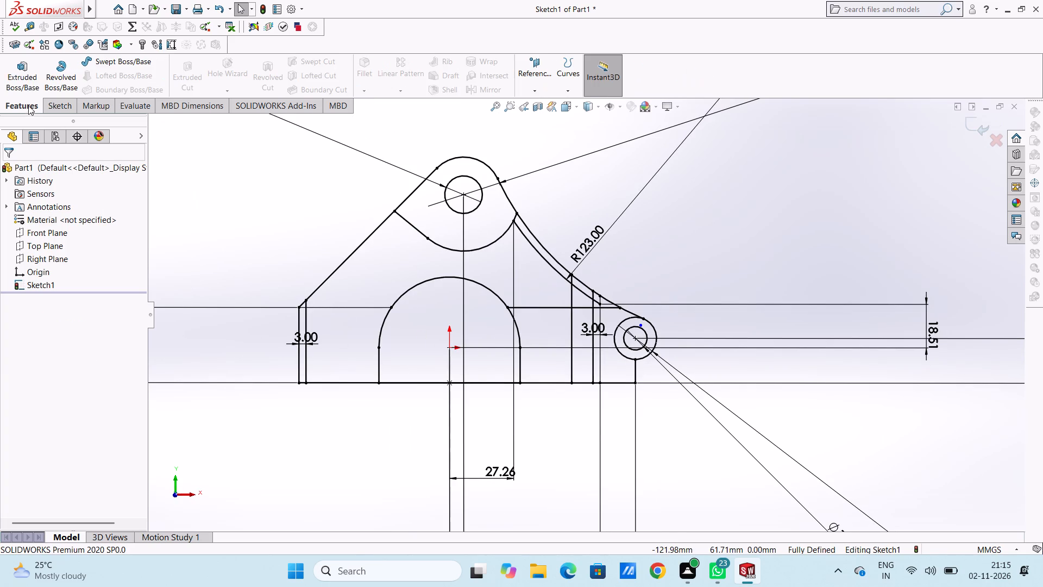
click(27, 77)
scroll(575, 294, down, 2)
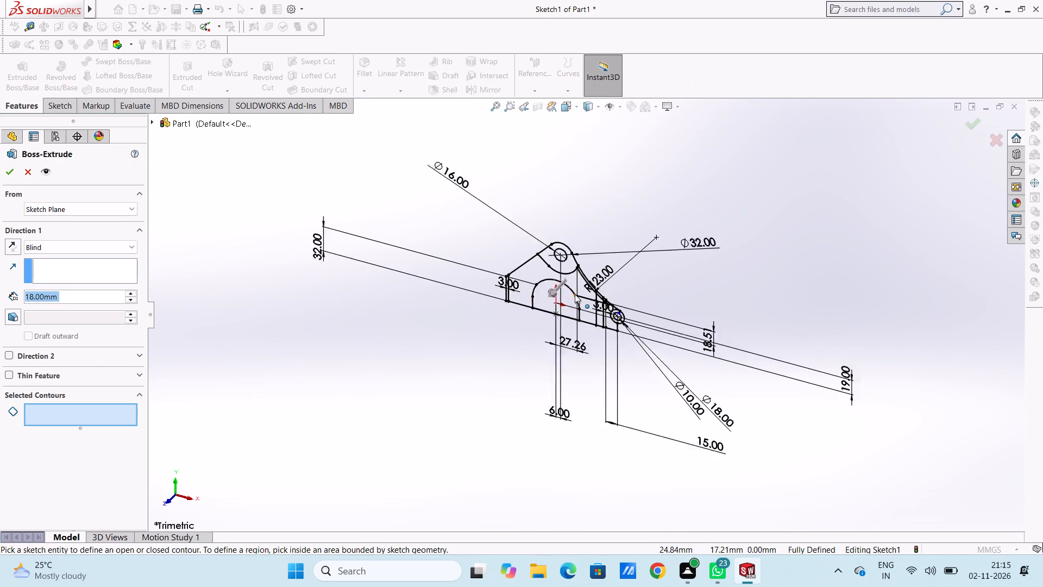
scroll(575, 294, down, 6)
click(530, 227)
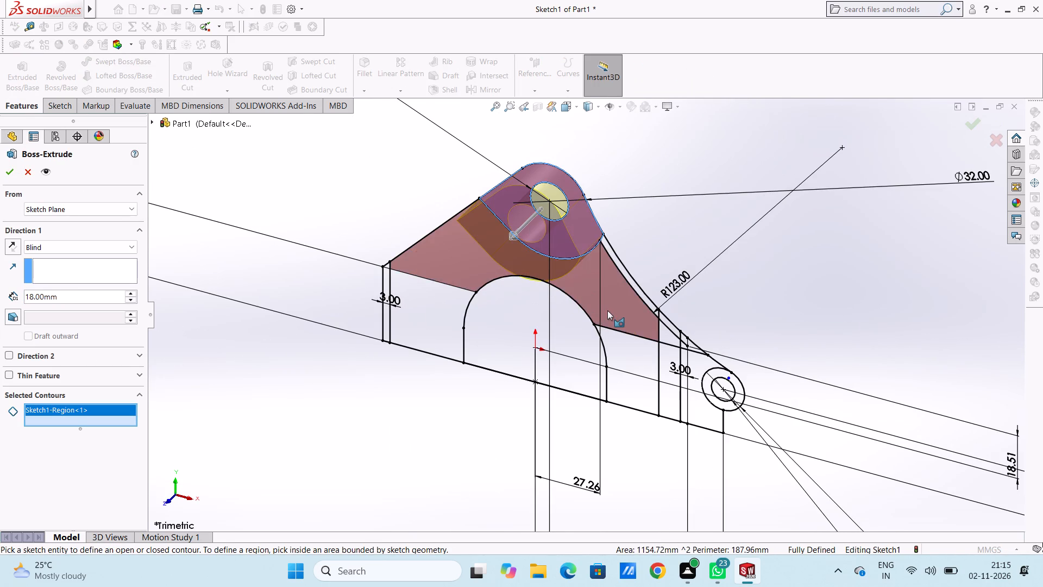
scroll(607, 310, down, 1)
middle_drag(601, 305, 605, 265)
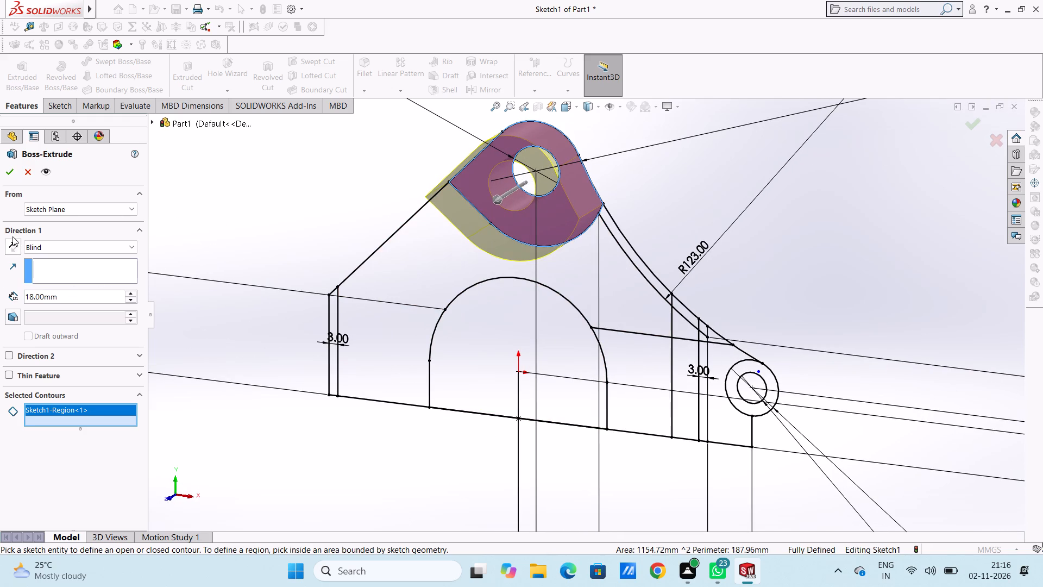
click(12, 243)
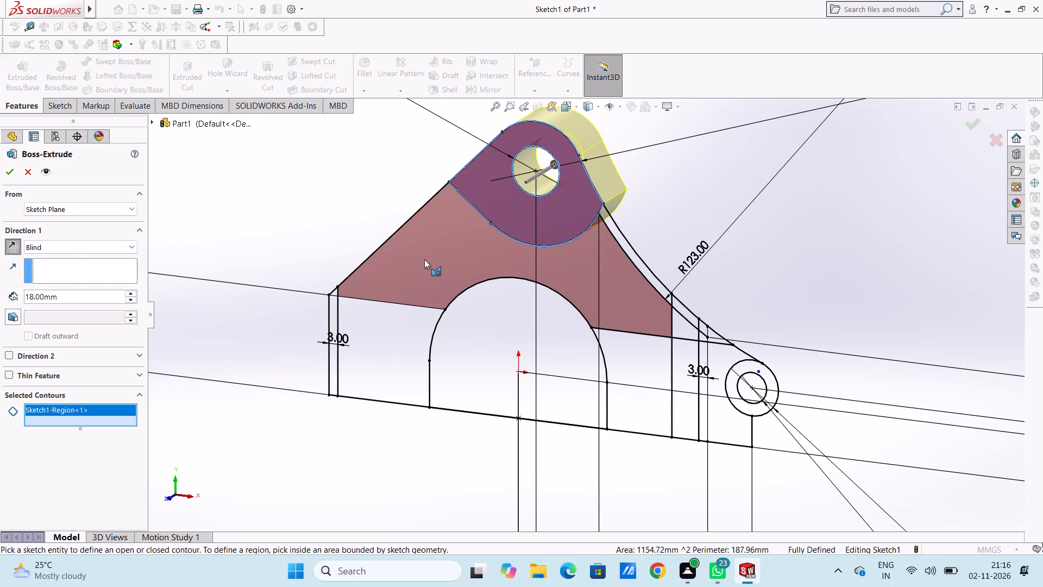
Add the main body above the arch and all curved-edge regions above the horizontal line to the extrusion's contours.
click(426, 259)
scroll(648, 267, down, 5)
middle_drag(650, 263, 659, 247)
click(643, 268)
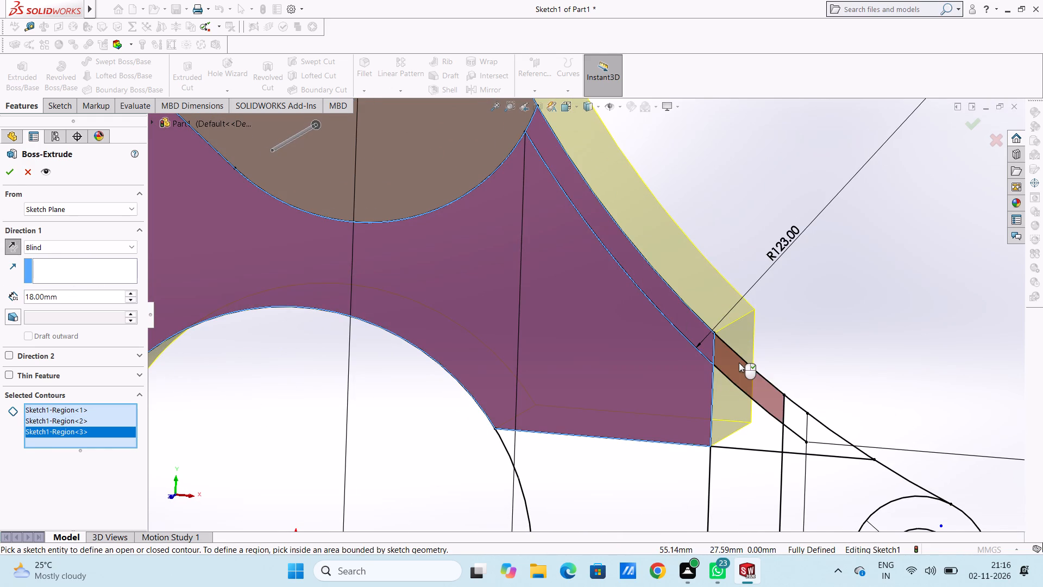
click(739, 363)
click(795, 414)
click(814, 431)
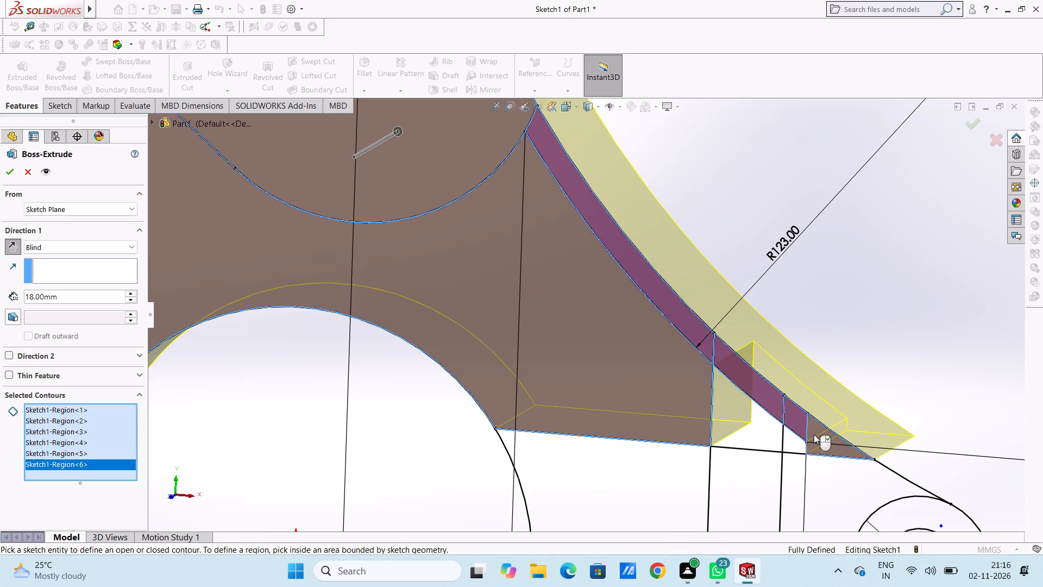
click(762, 434)
click(788, 440)
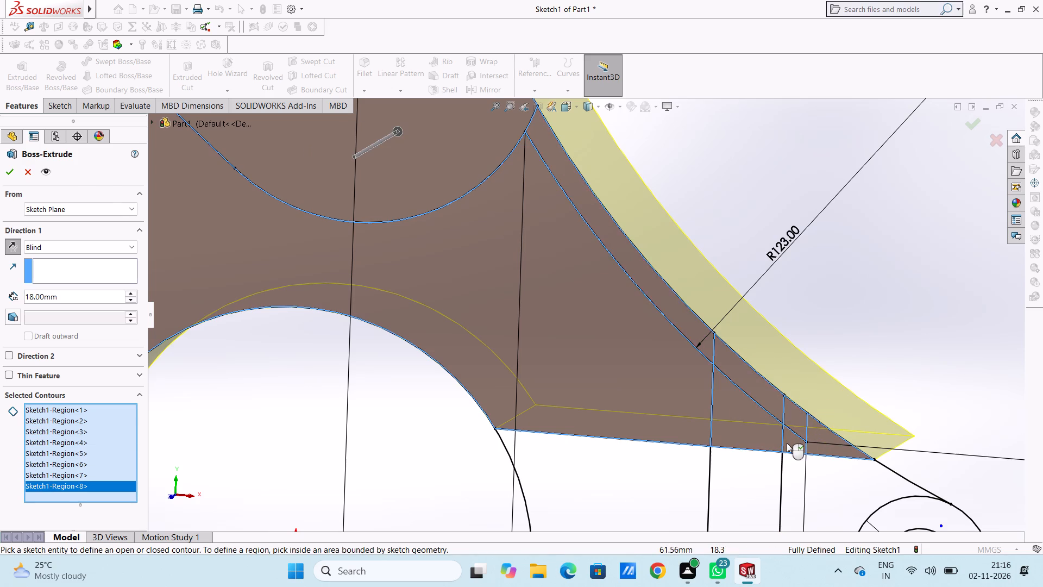
Add the narrow 3 mm strip, the leg area beside the small lug, and the small lug's ring to the contours.
scroll(787, 444, up, 5)
scroll(577, 384, up, 3)
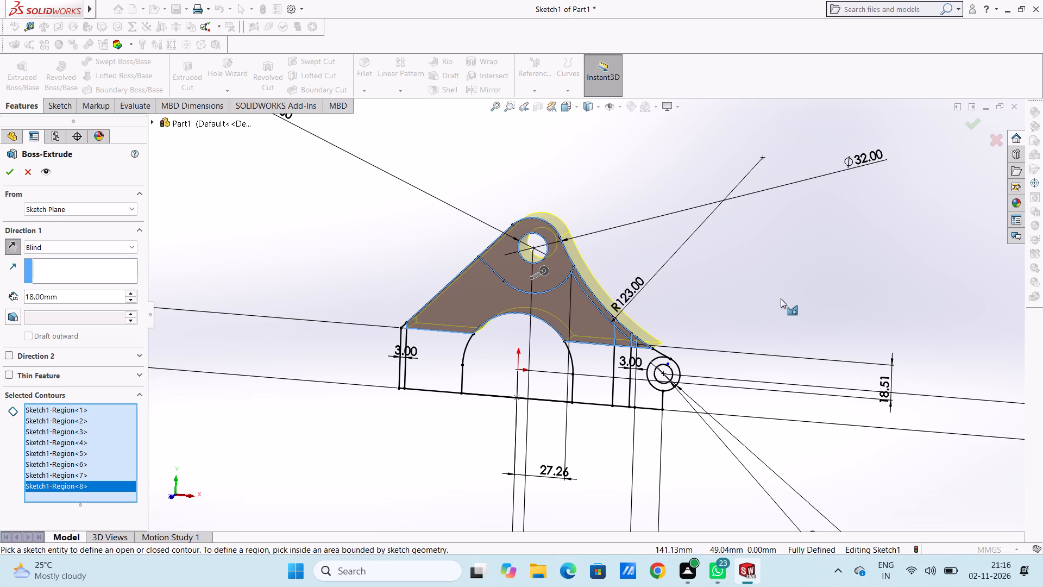
scroll(629, 394, down, 1)
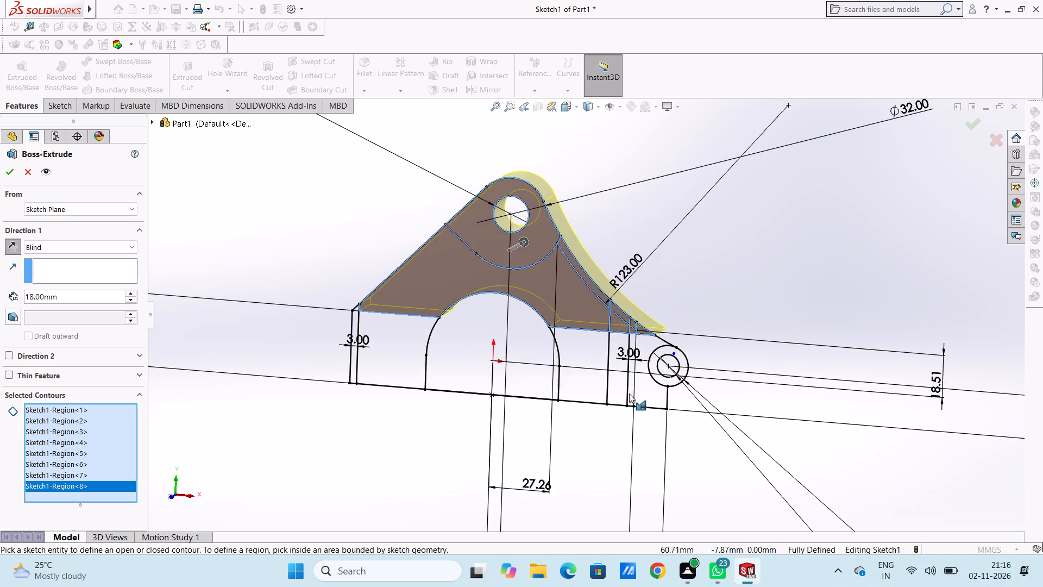
scroll(629, 394, down, 2)
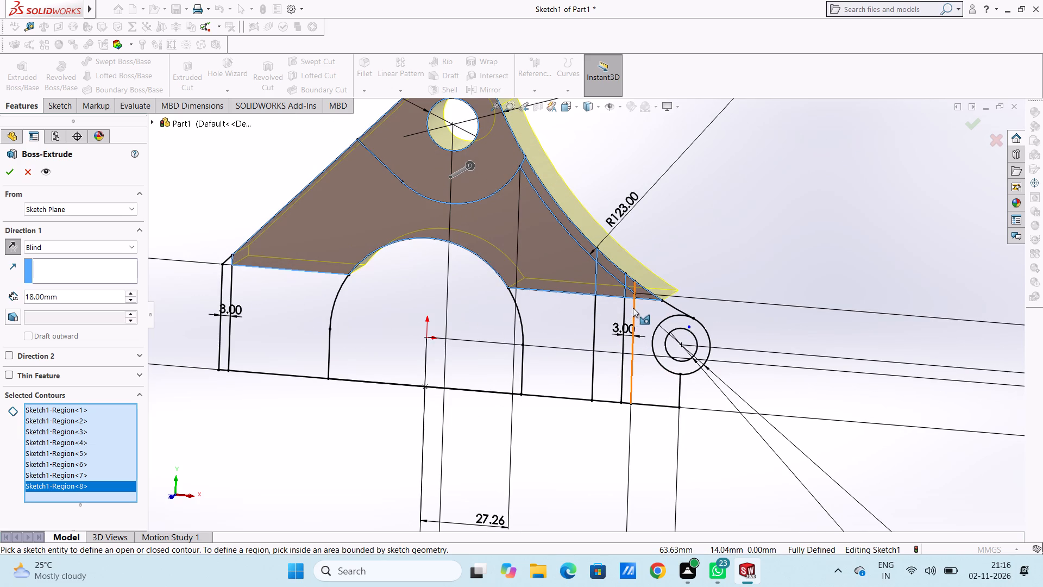
click(629, 311)
click(648, 316)
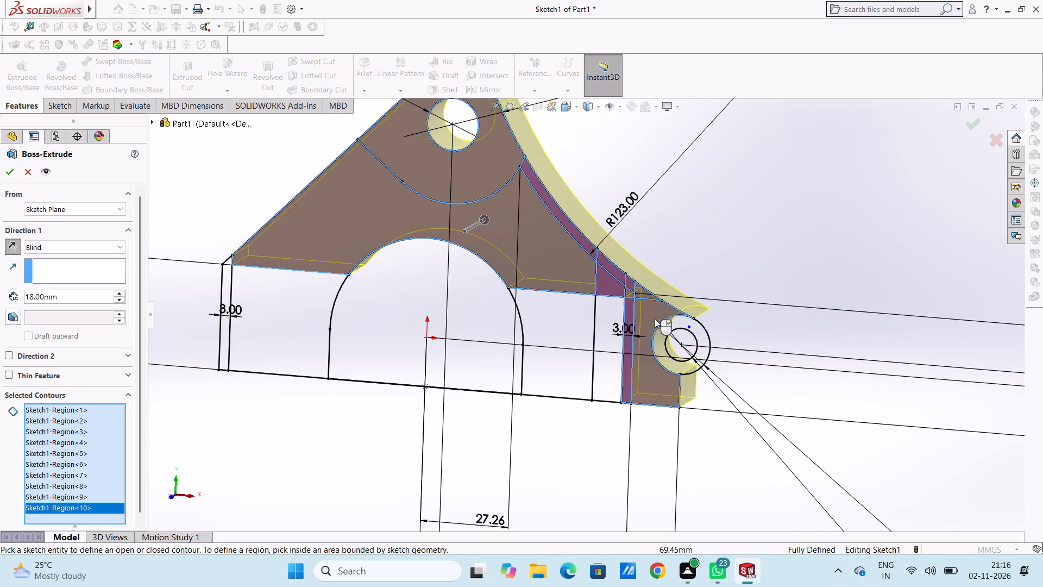
click(699, 331)
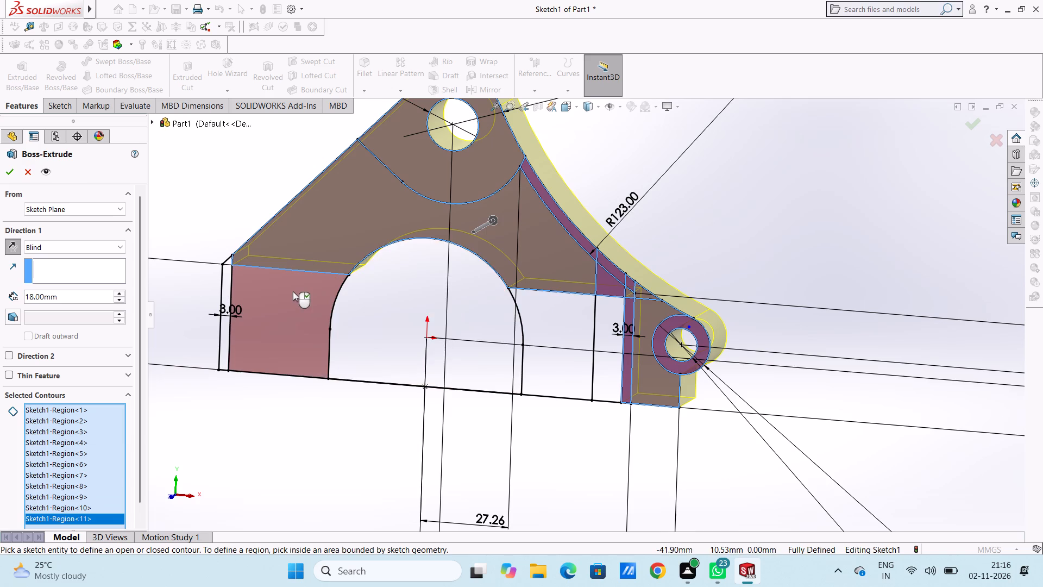
Set the extrusion depth to 8 mm and create the boss.
scroll(293, 291, up, 1)
scroll(301, 382, up, 1)
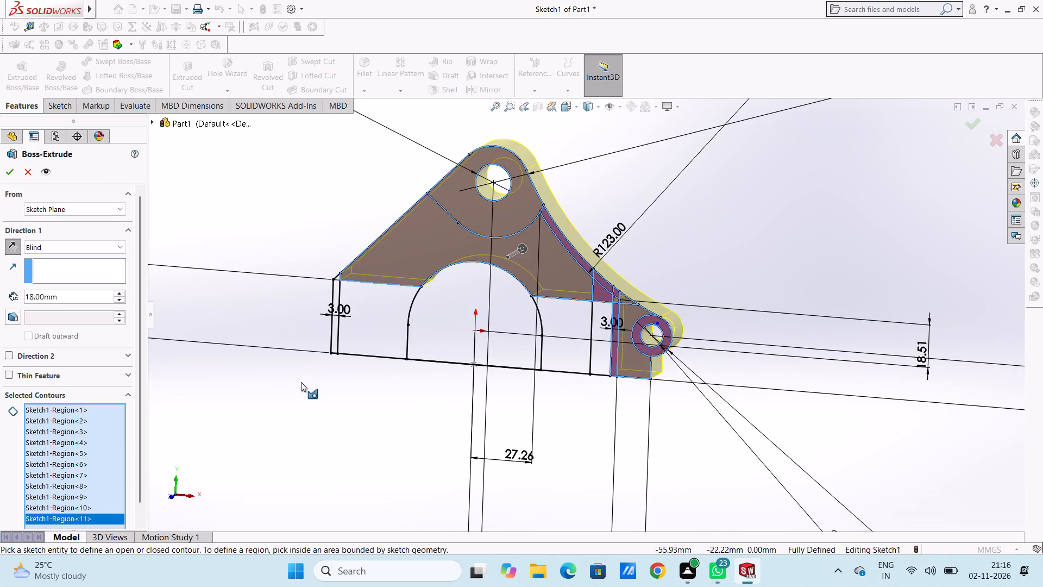
double_click(70, 299)
key(8)
key(Return)
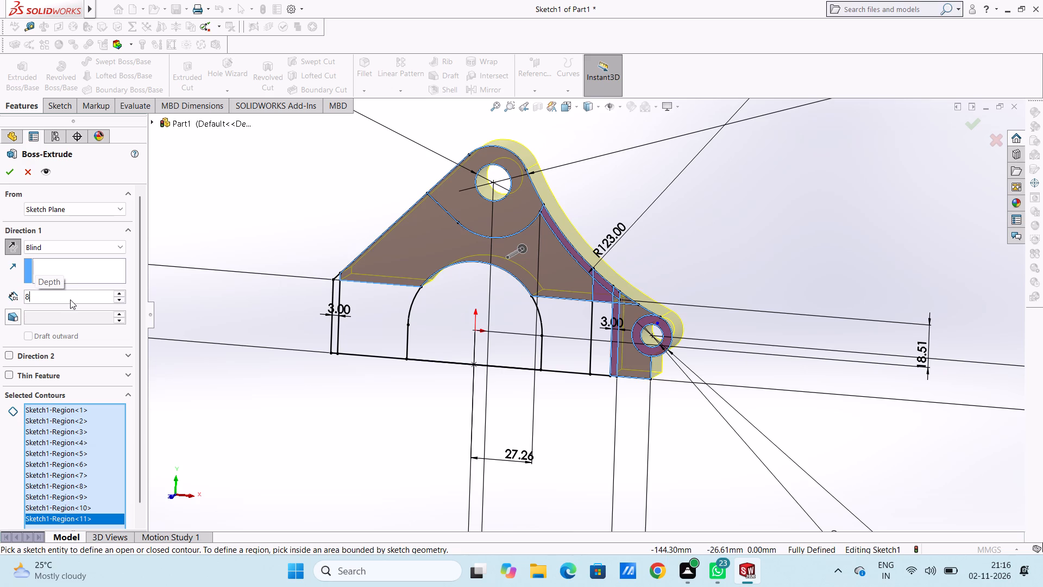
click(6, 167)
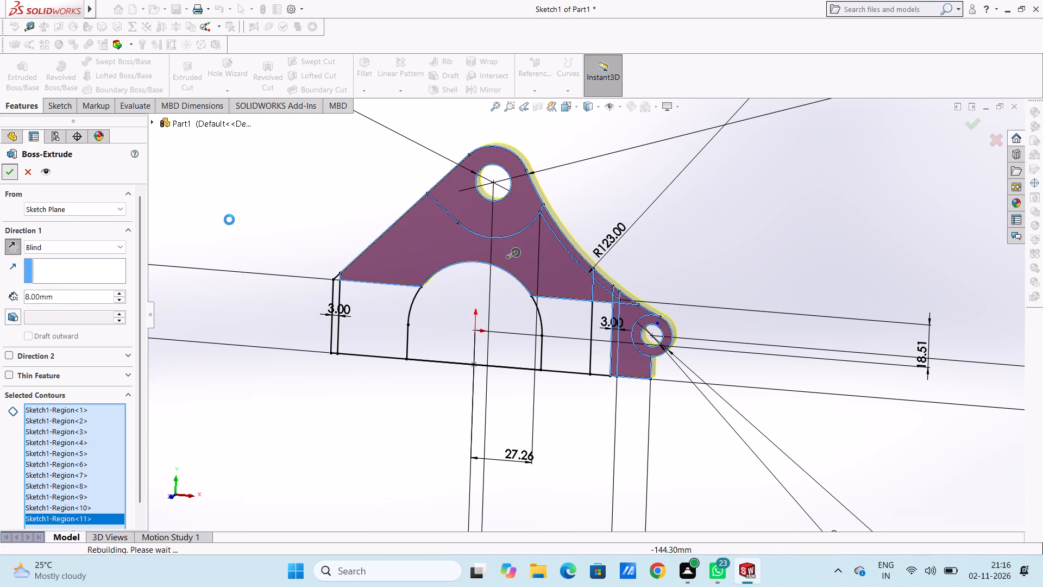
click(269, 227)
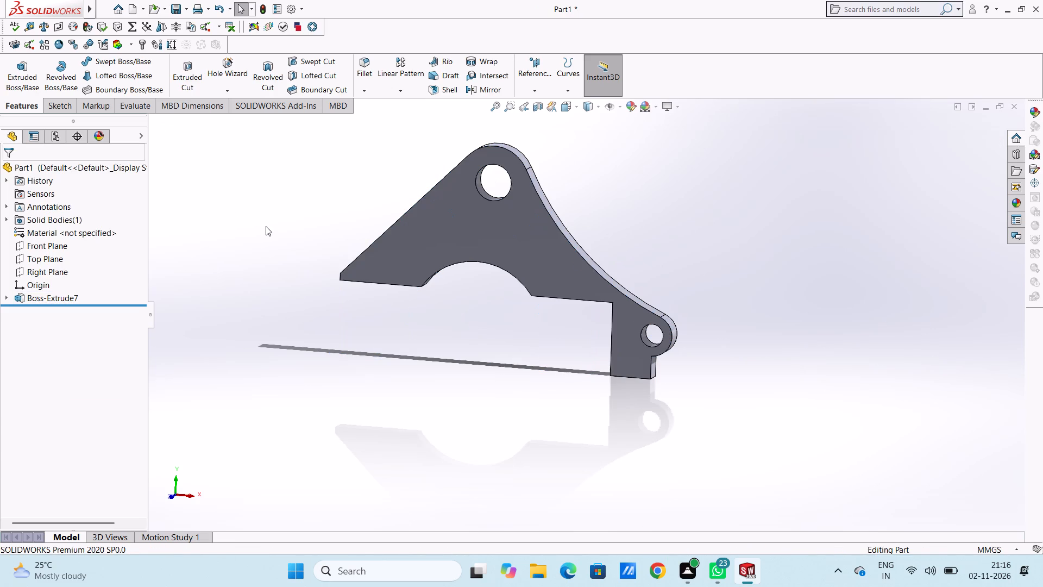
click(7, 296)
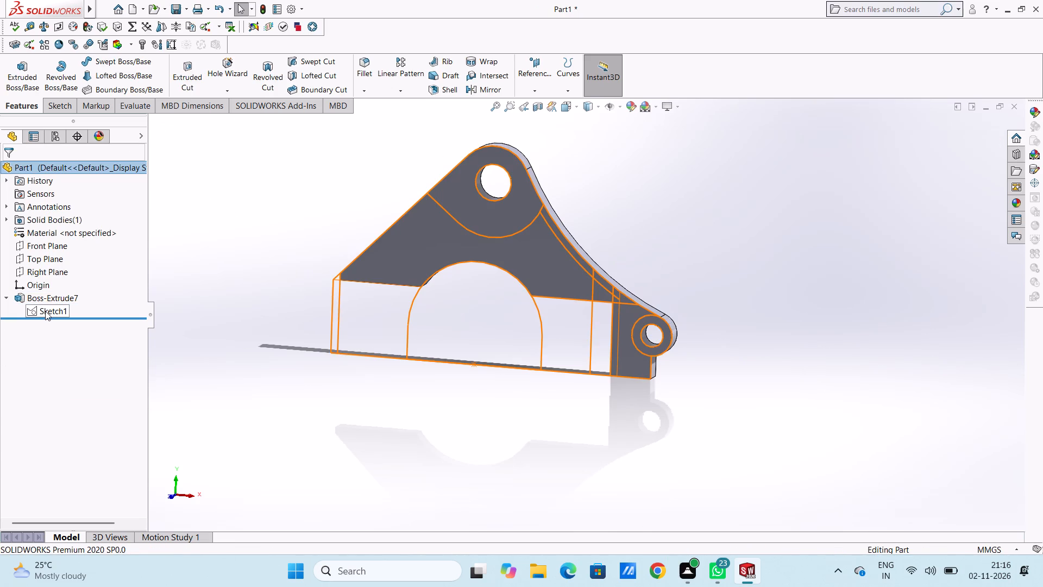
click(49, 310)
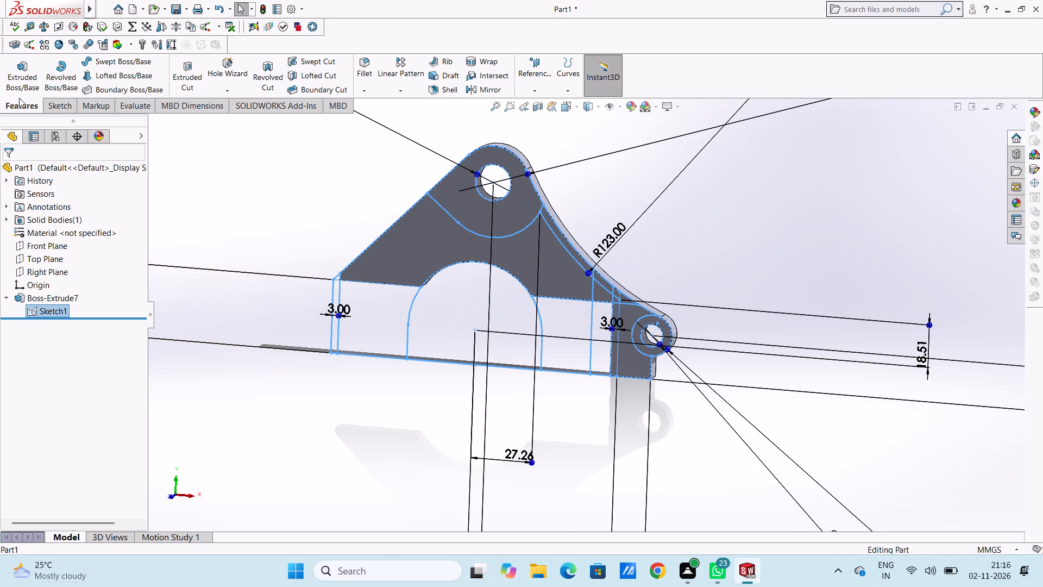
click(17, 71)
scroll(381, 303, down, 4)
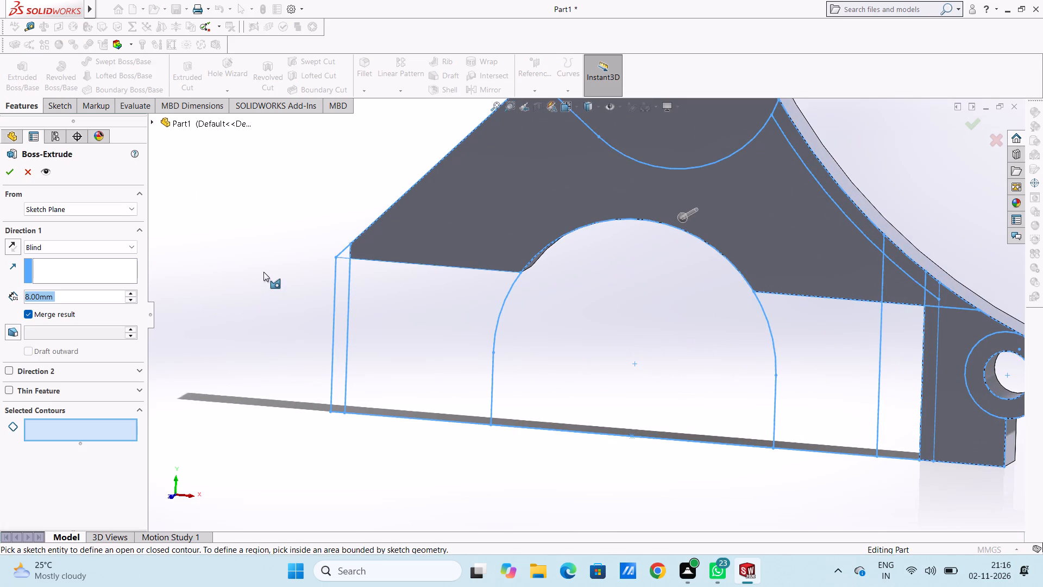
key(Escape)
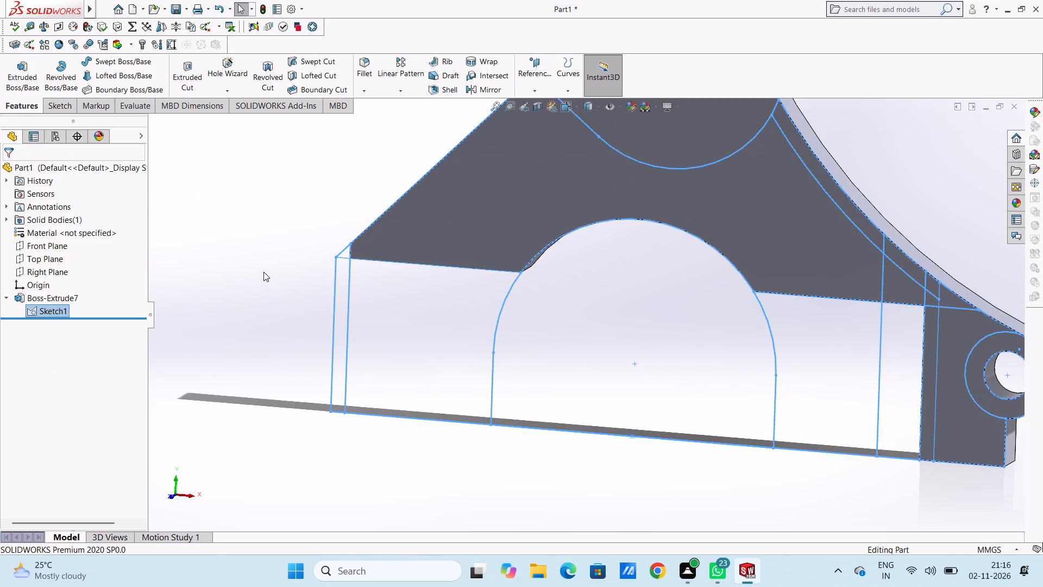
Undo the last 8 mm boss extrusion of the sketch.
key(ctrl+z)
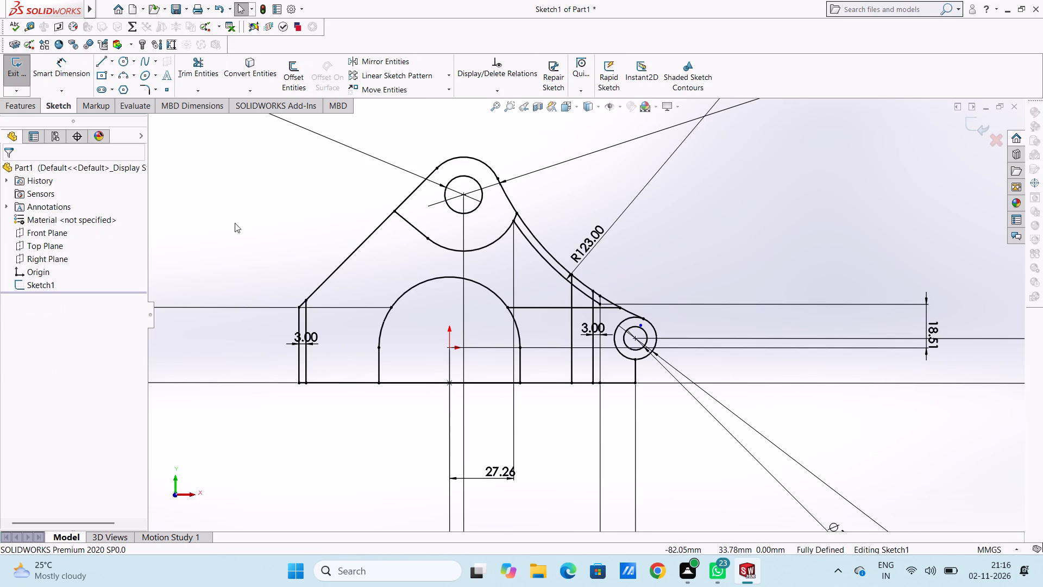
Start a blind boss extrusion with the small corner triangle, the main body above the arch and the upper lug region as contours.
click(20, 105)
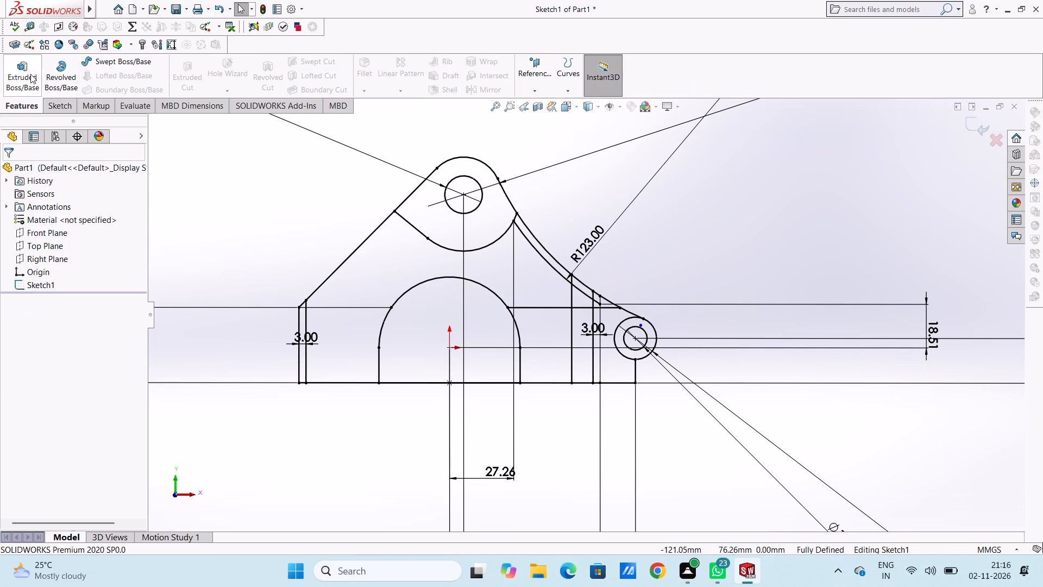
click(29, 71)
scroll(324, 315, down, 5)
scroll(592, 274, up, 4)
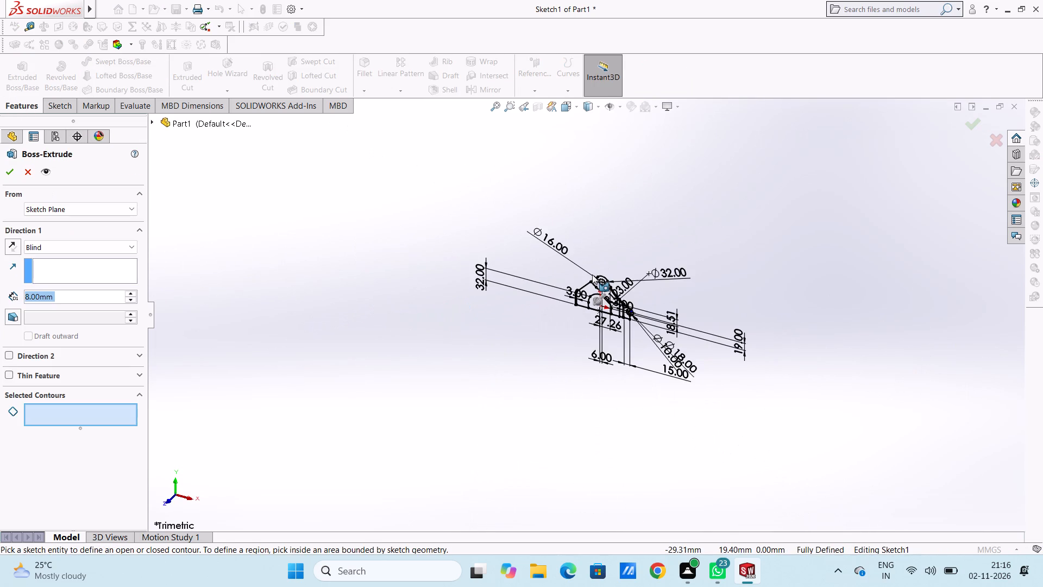
scroll(595, 289, down, 14)
scroll(368, 259, down, 4)
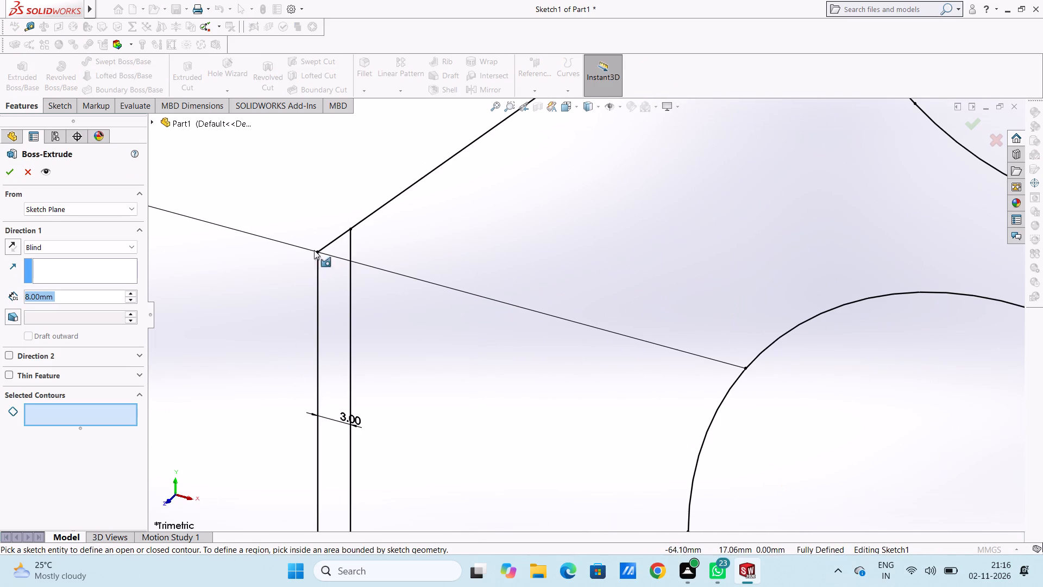
click(336, 245)
click(467, 237)
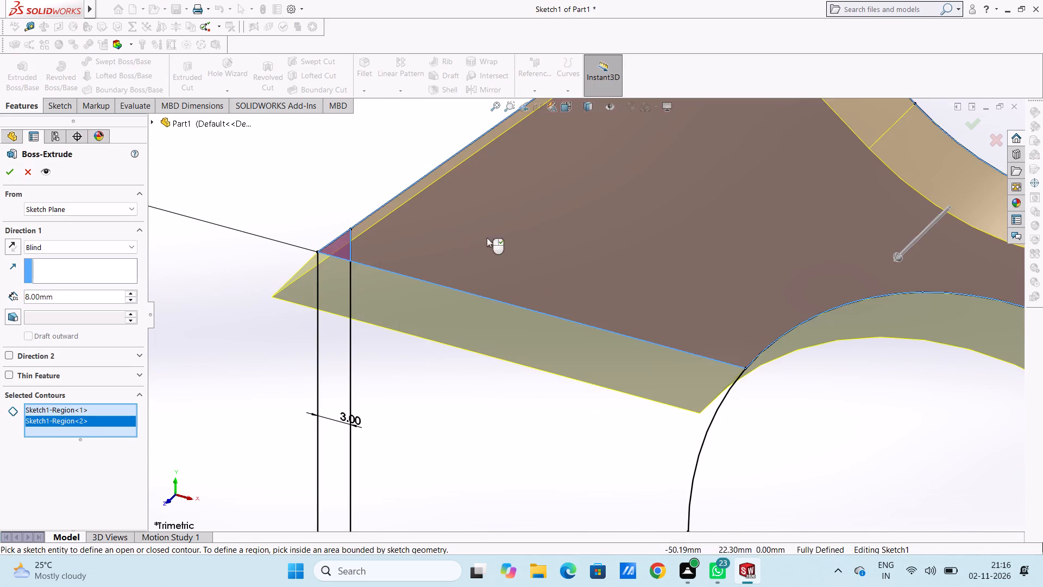
scroll(628, 223, up, 6)
click(711, 193)
scroll(821, 284, up, 4)
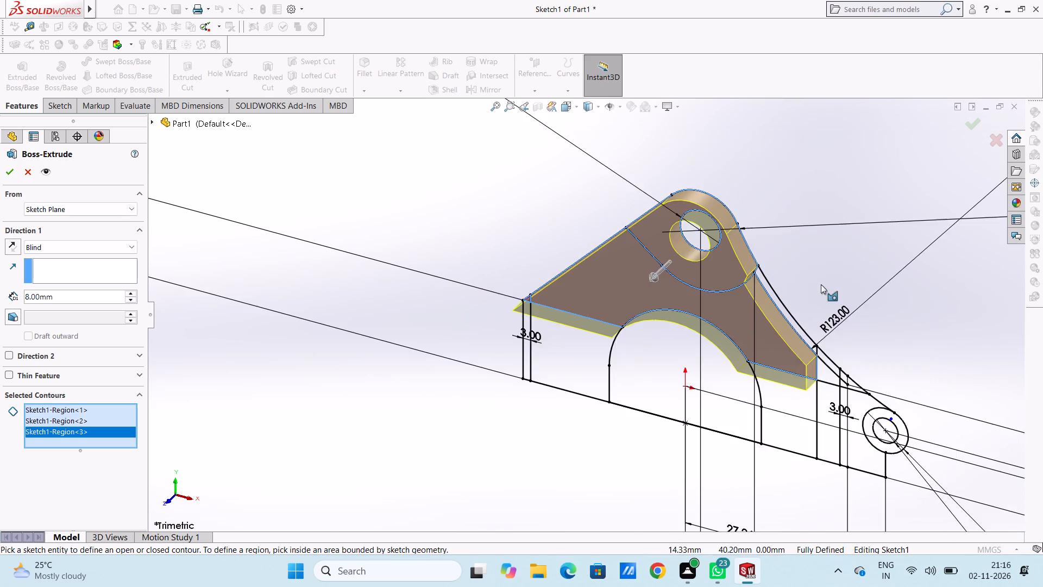
Add all regions along the R123 curved edge above the horizontal line to the extrusion's contours.
scroll(789, 319, down, 4)
click(734, 313)
scroll(798, 355, up, 2)
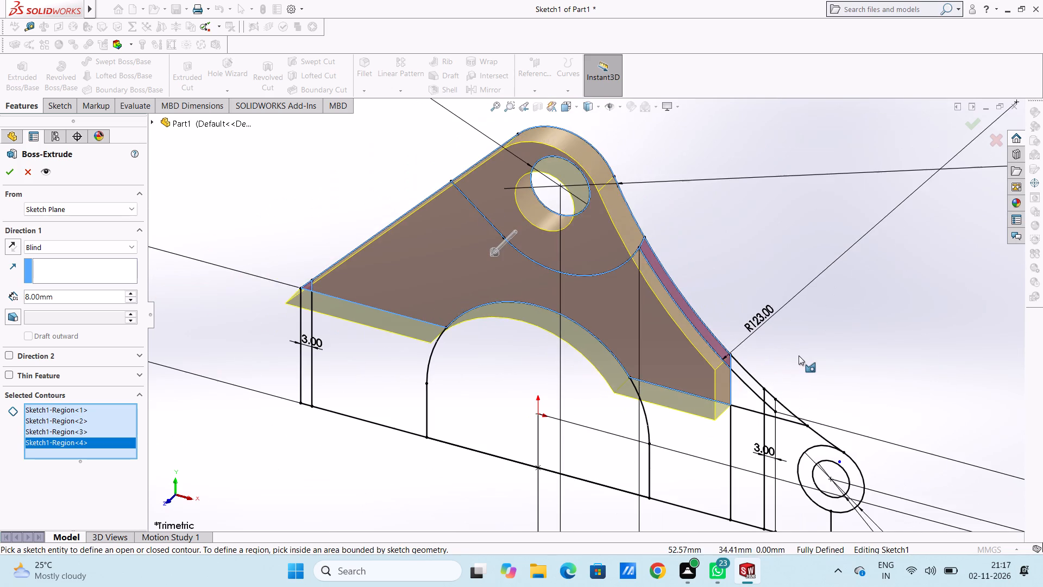
scroll(746, 423, down, 3)
click(698, 358)
click(721, 334)
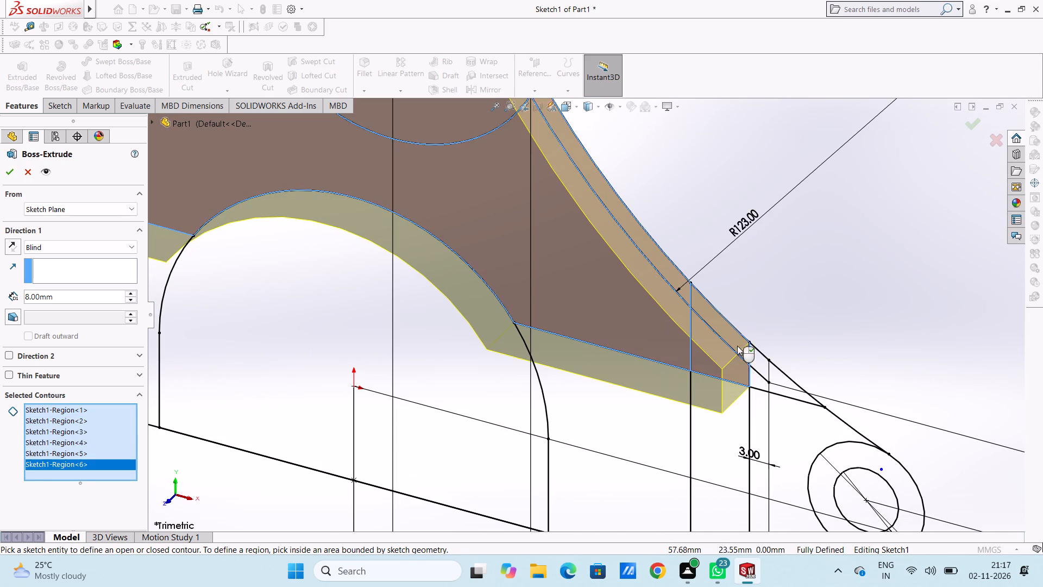
click(757, 359)
click(776, 377)
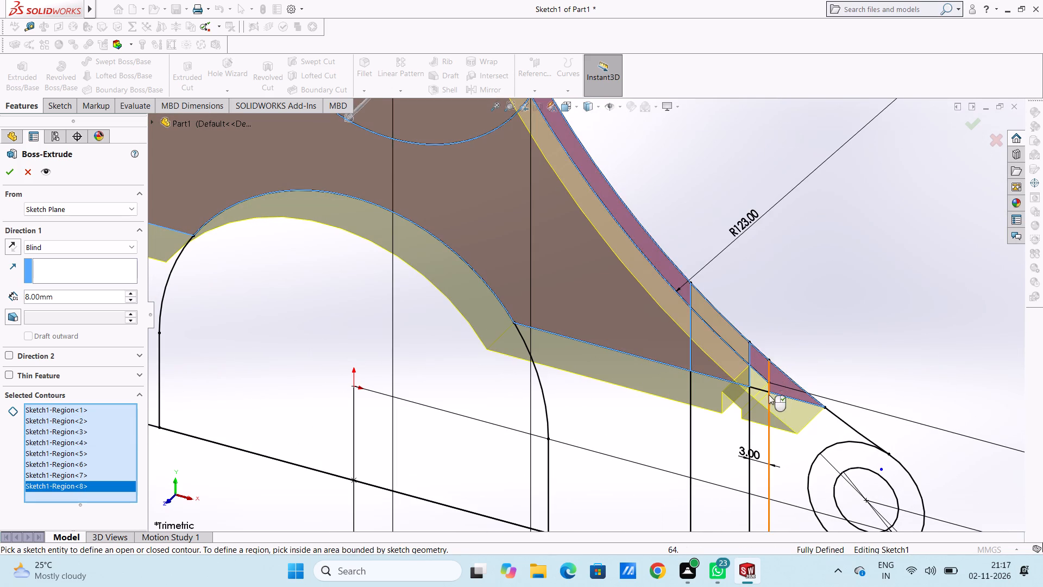
middle_drag(769, 394, 801, 291)
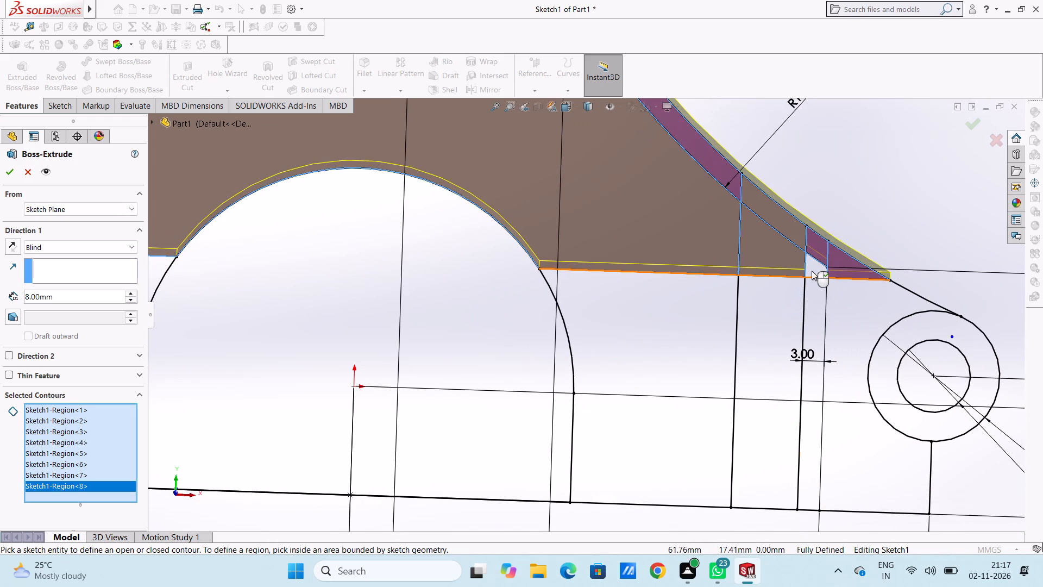
click(813, 271)
Add the small lug's ring and the leg area beneath it to the contours.
click(909, 331)
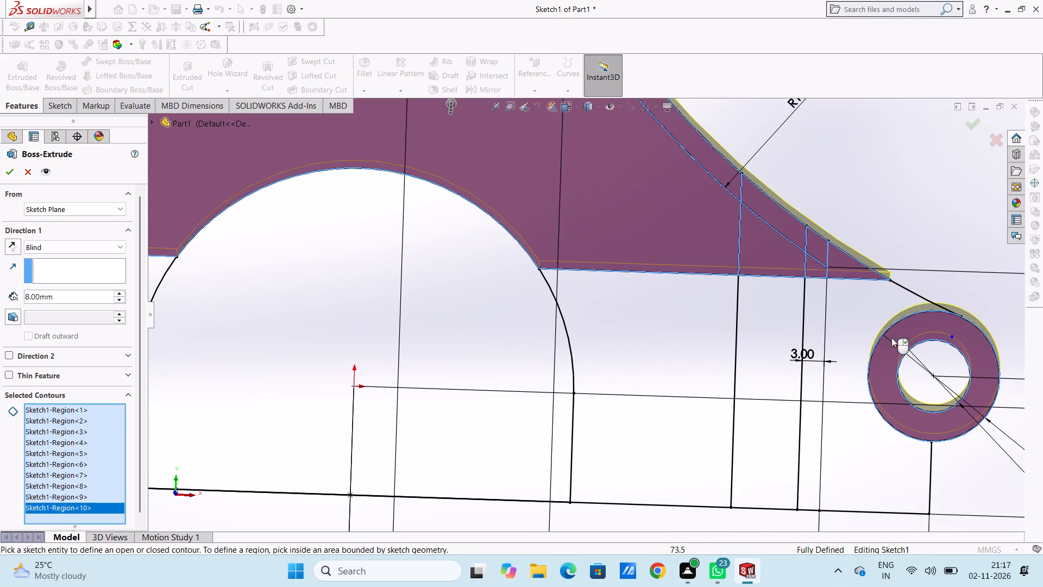
click(878, 317)
scroll(836, 333, up, 5)
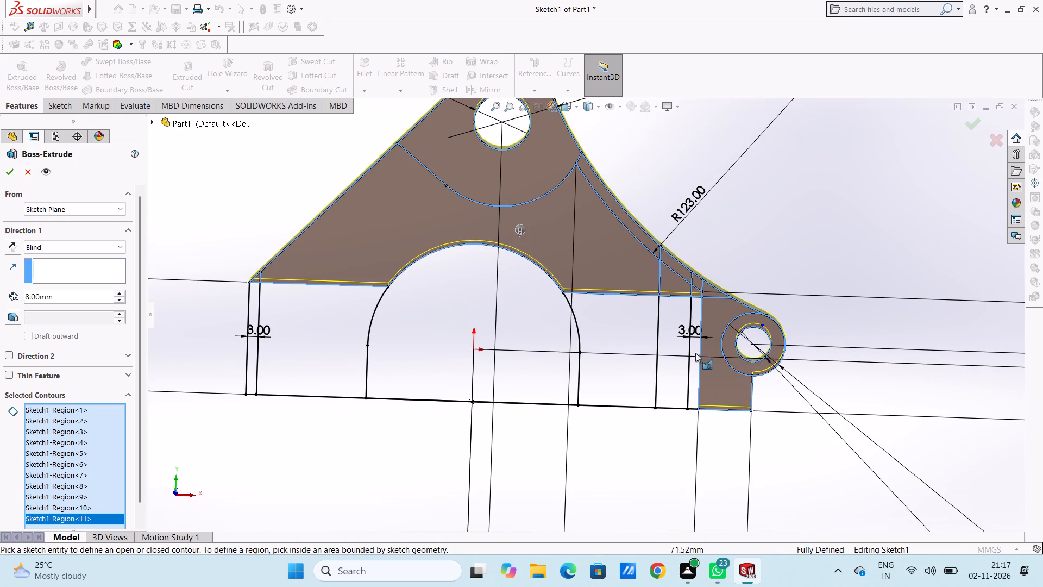
scroll(660, 349, up, 2)
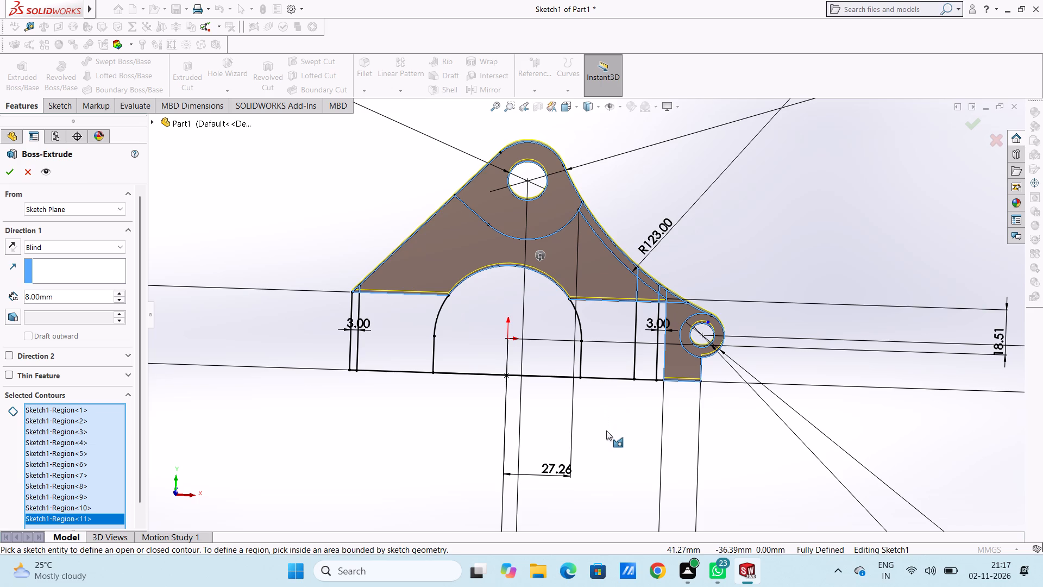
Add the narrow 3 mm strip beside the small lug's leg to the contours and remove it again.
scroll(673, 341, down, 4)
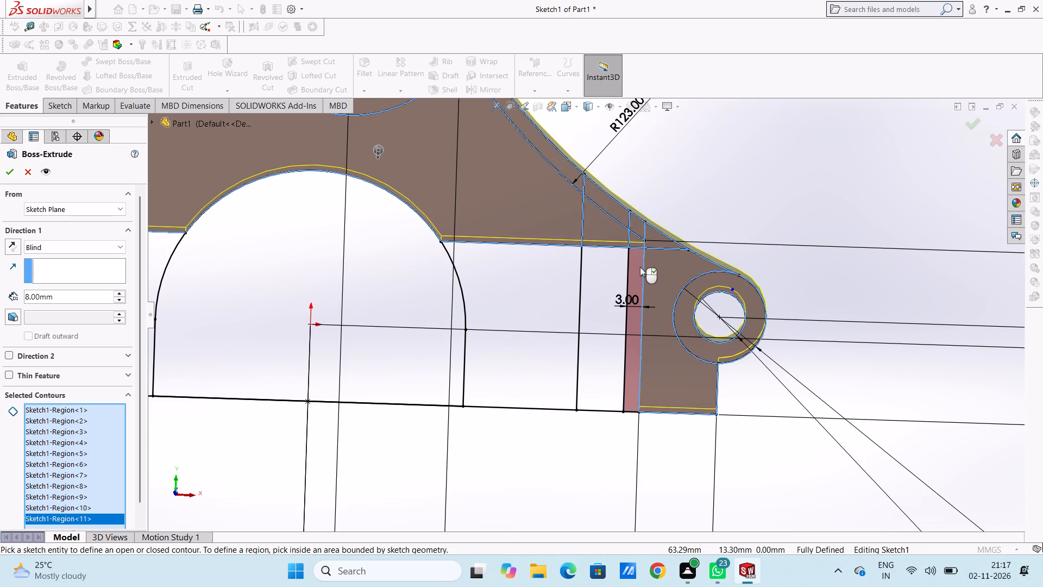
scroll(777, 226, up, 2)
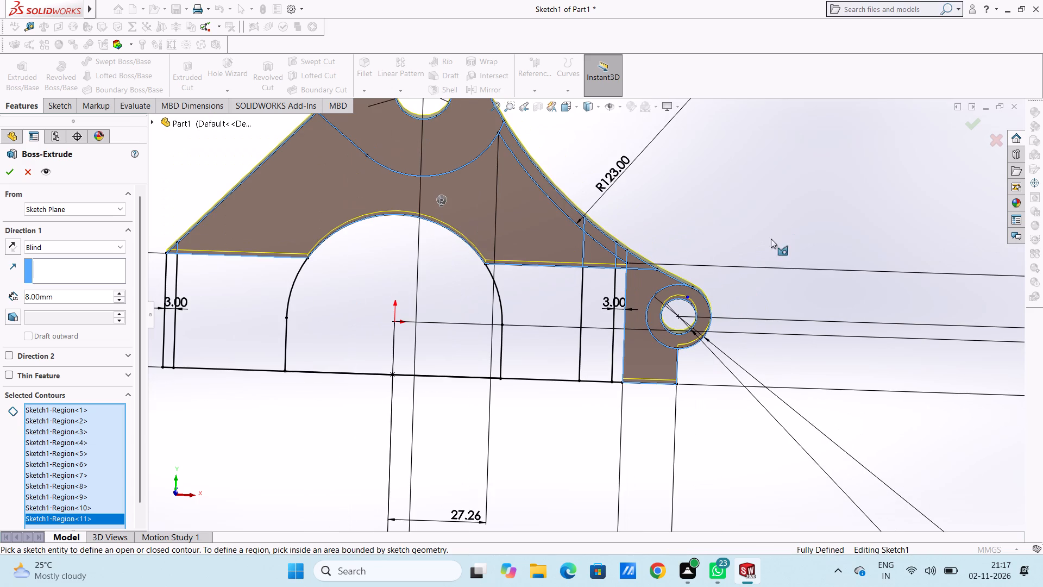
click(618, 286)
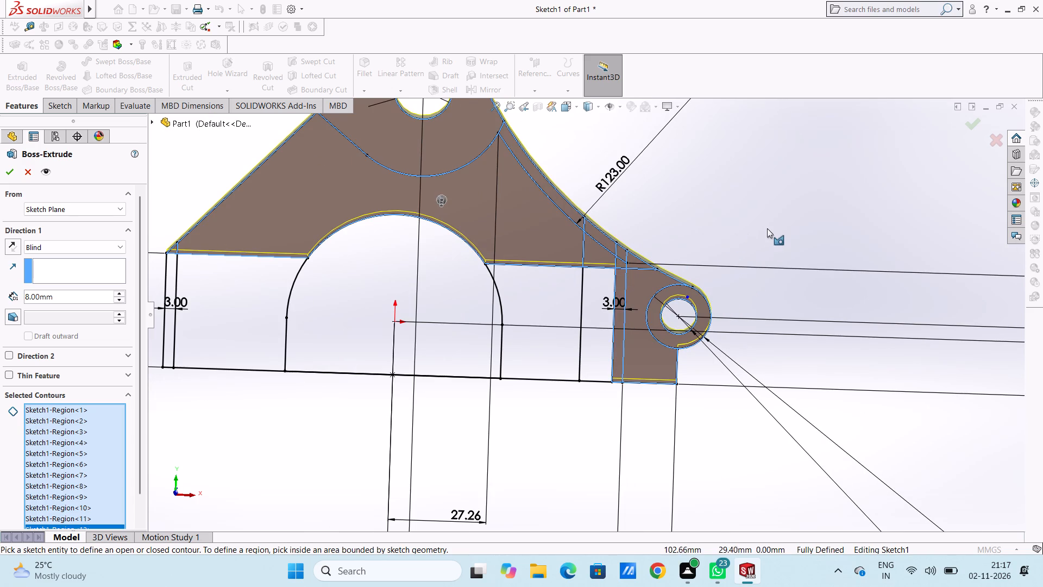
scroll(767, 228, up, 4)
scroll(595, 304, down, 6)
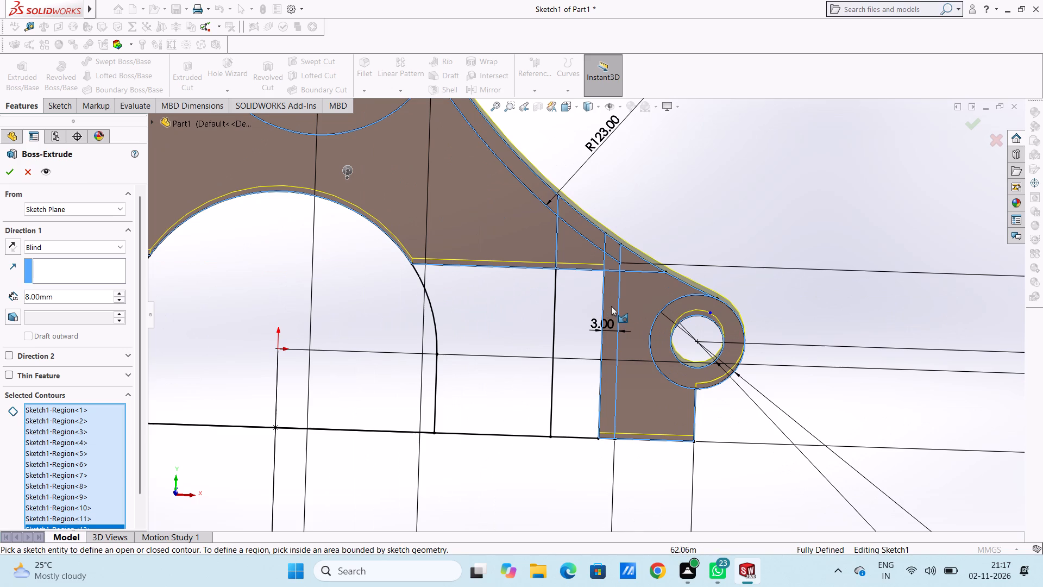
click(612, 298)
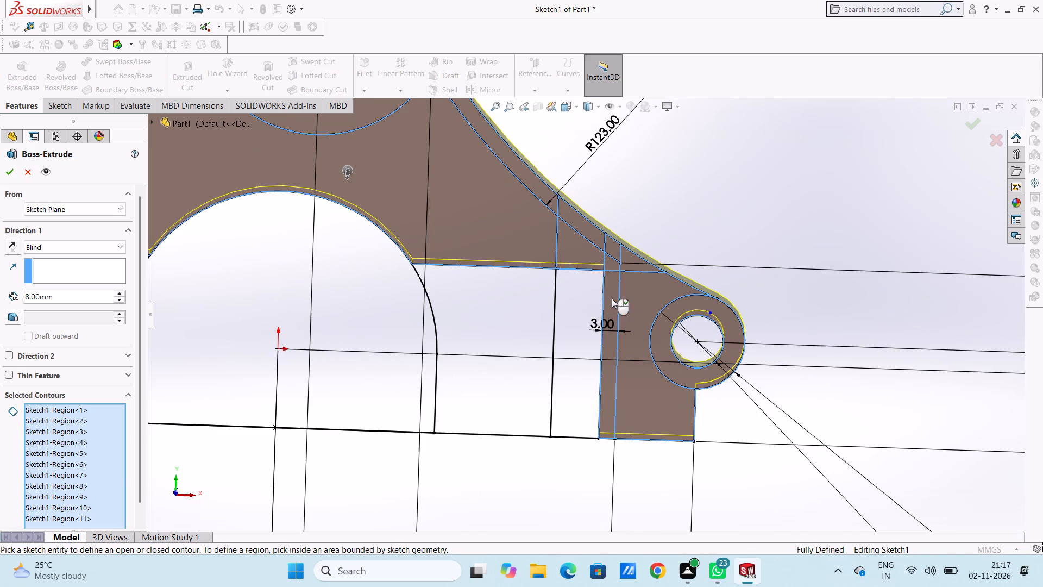
Reverse the extrusion direction and create the boss at 8 mm depth.
scroll(736, 270, up, 4)
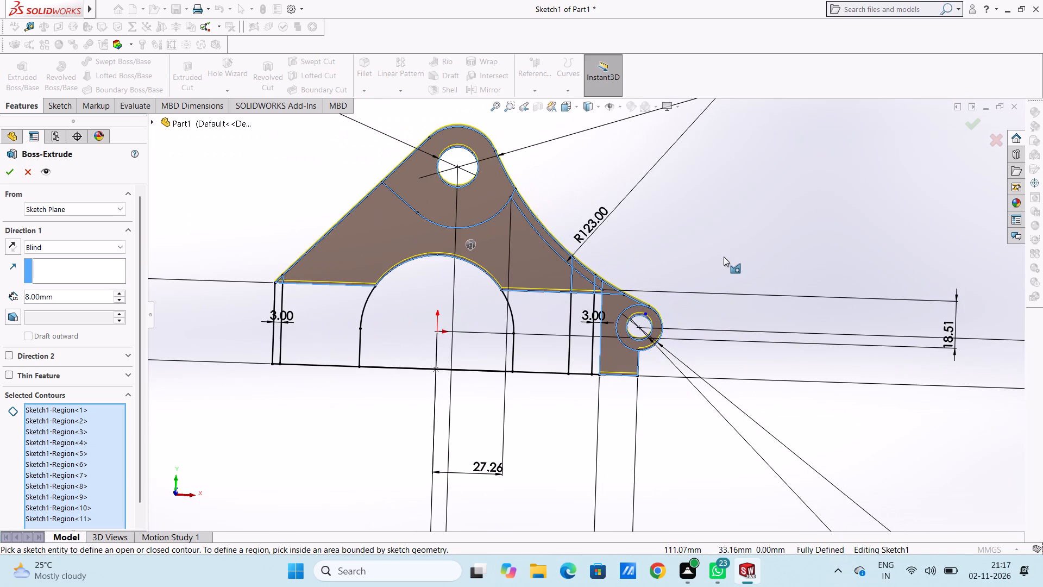
middle_drag(708, 255, 726, 286)
scroll(698, 241, up, 1)
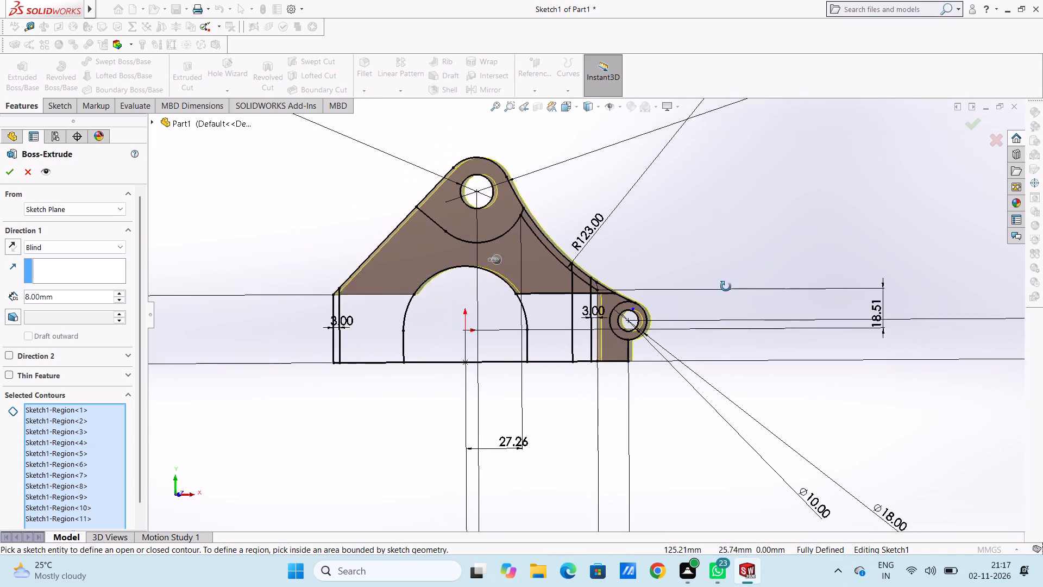
middle_drag(726, 286, 659, 347)
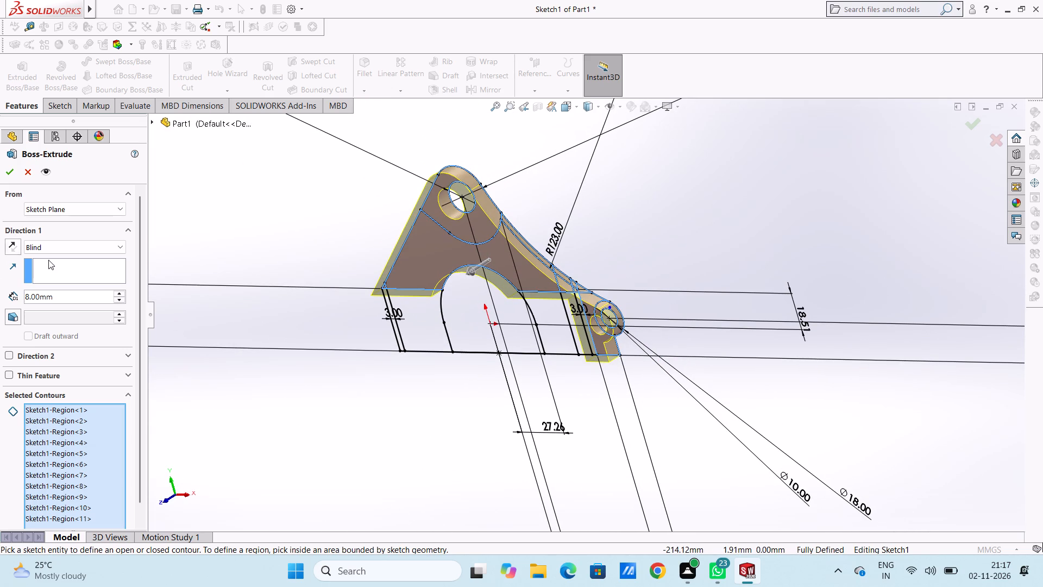
click(11, 243)
click(7, 175)
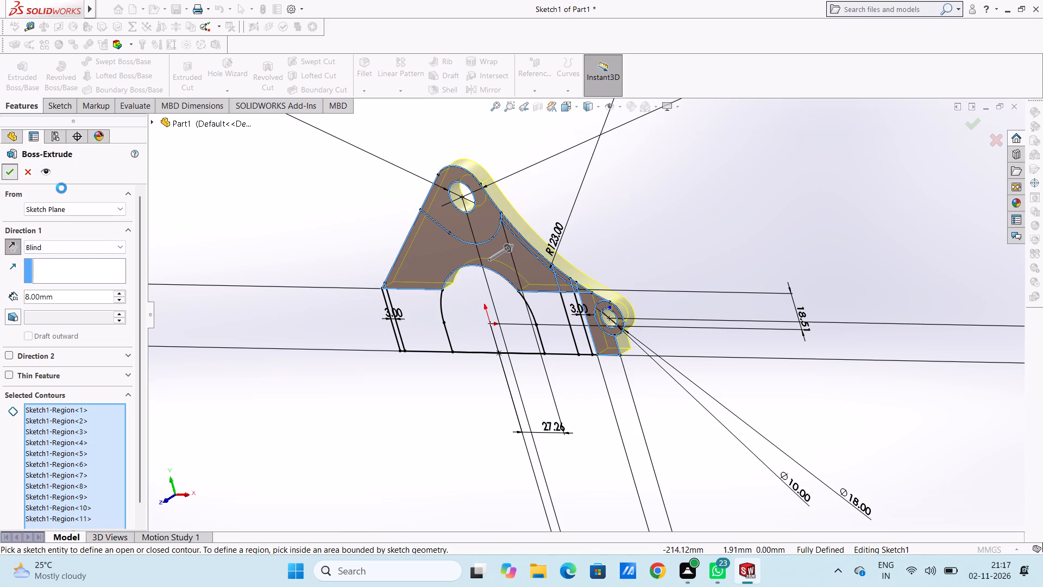
click(272, 253)
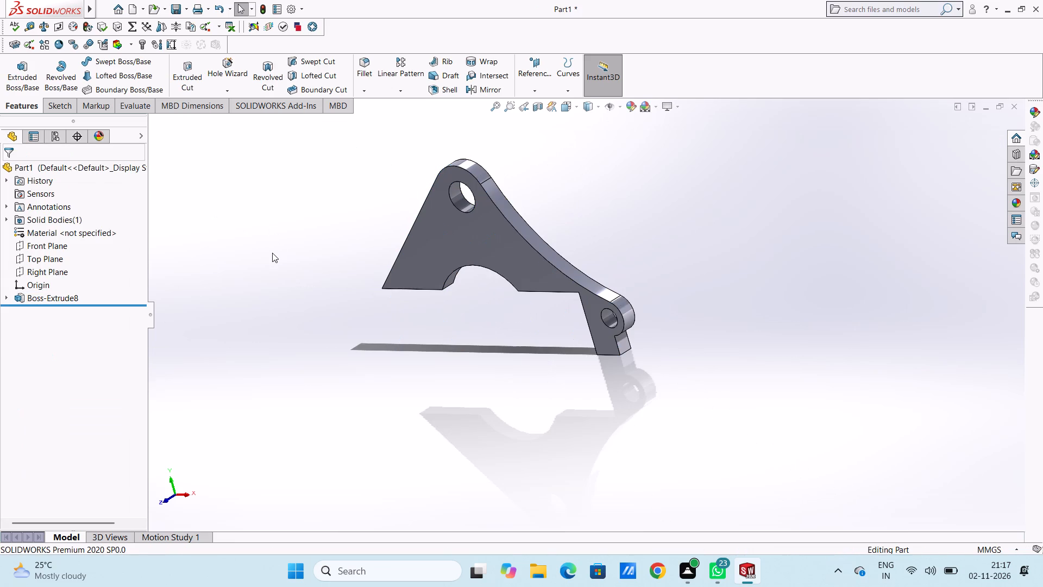
Start another blind boss extrusion of Sketch1 with the five regions below the horizontal line on both sides of the arch, including the 3 mm strips.
key(ctrl+1)
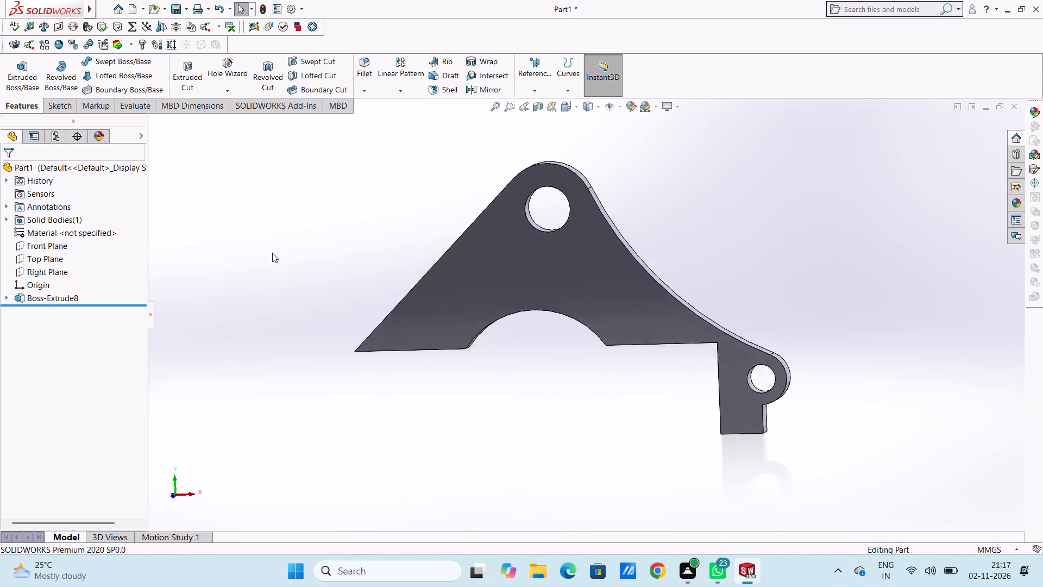
scroll(447, 244, up, 2)
middle_drag(423, 260, 407, 266)
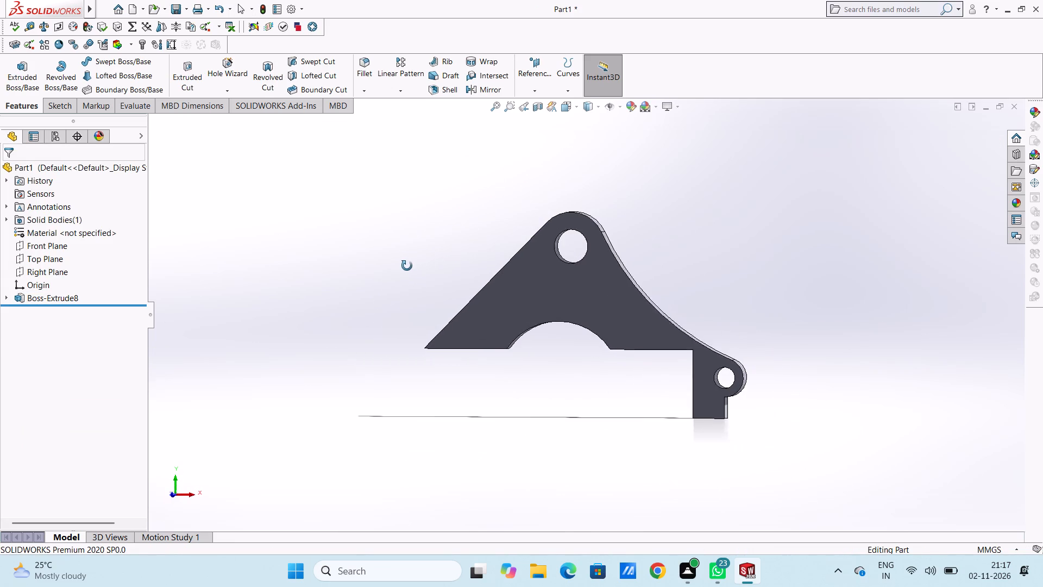
middle_drag(407, 266, 412, 288)
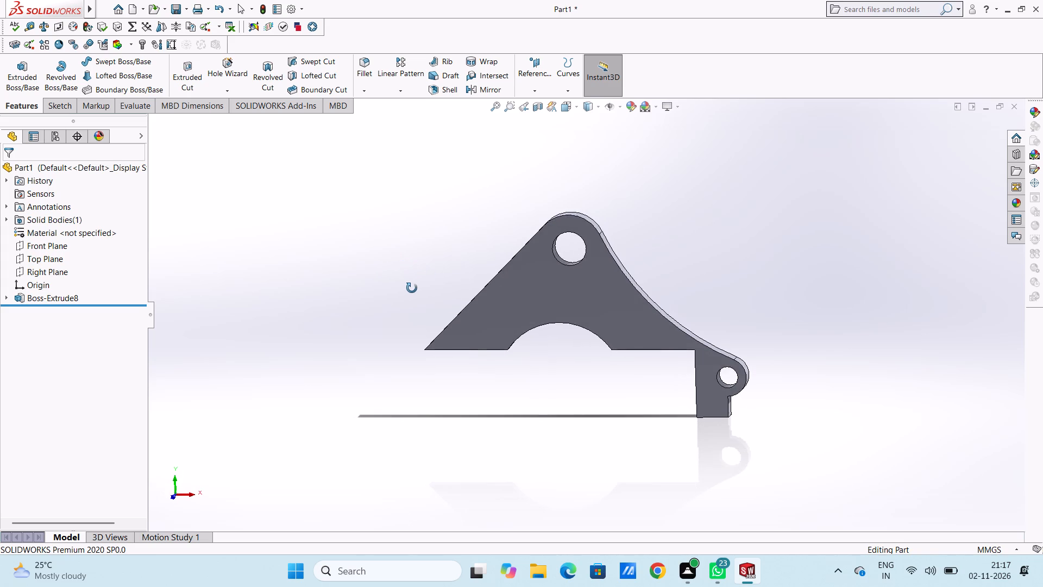
middle_drag(412, 288, 402, 276)
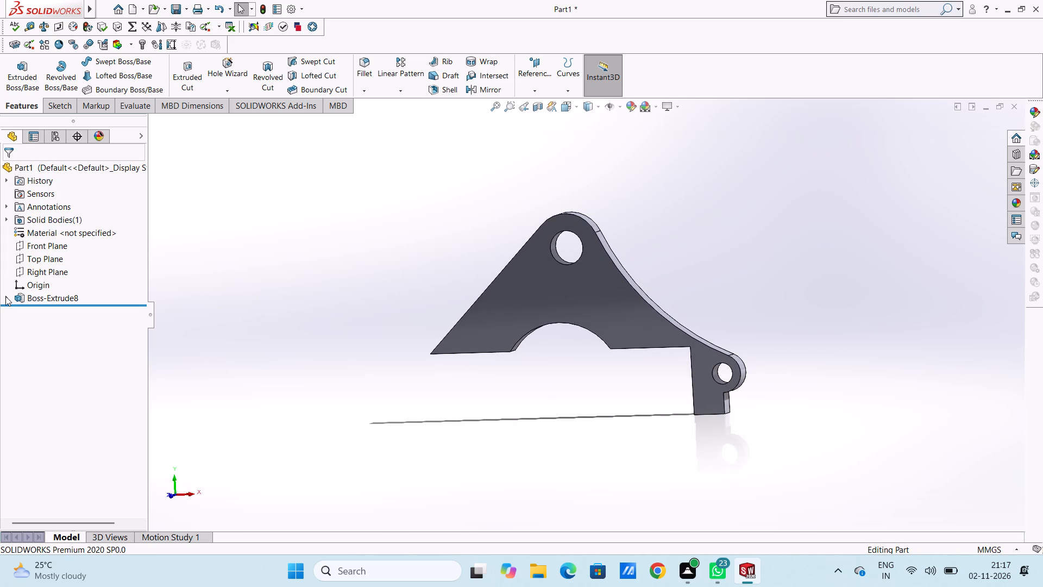
click(7, 298)
click(47, 305)
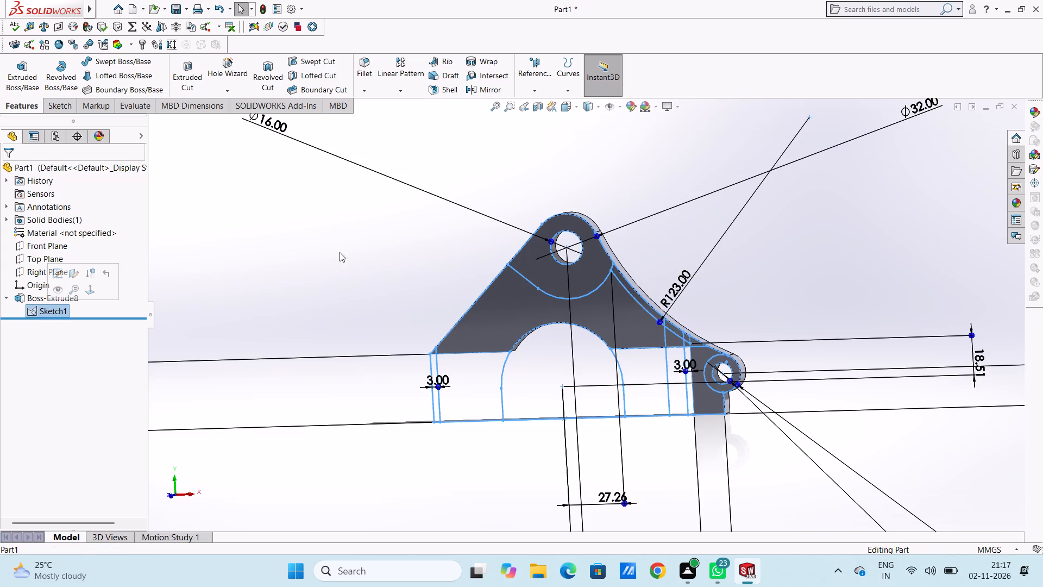
click(30, 85)
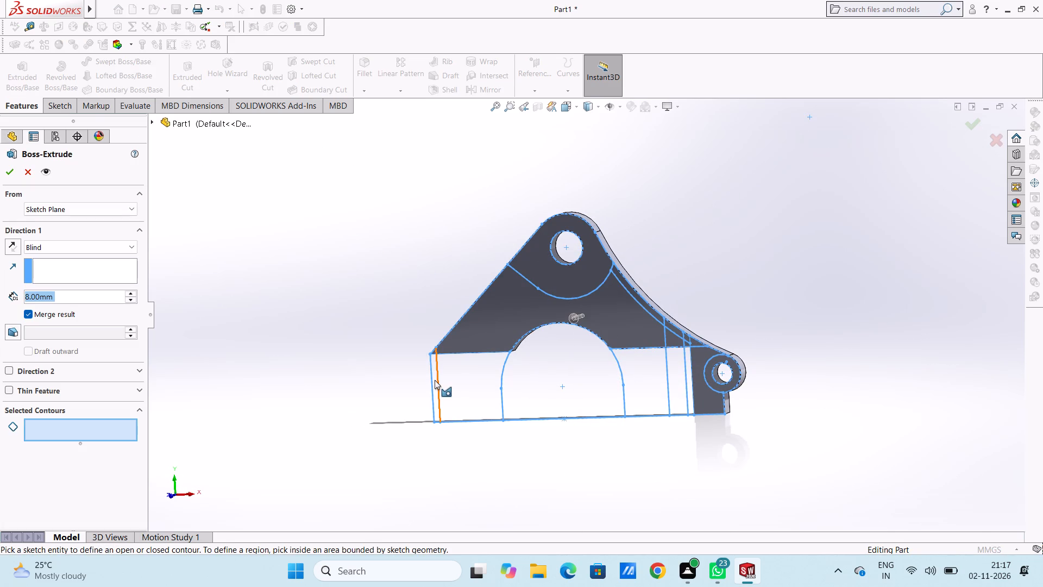
scroll(493, 379, down, 4)
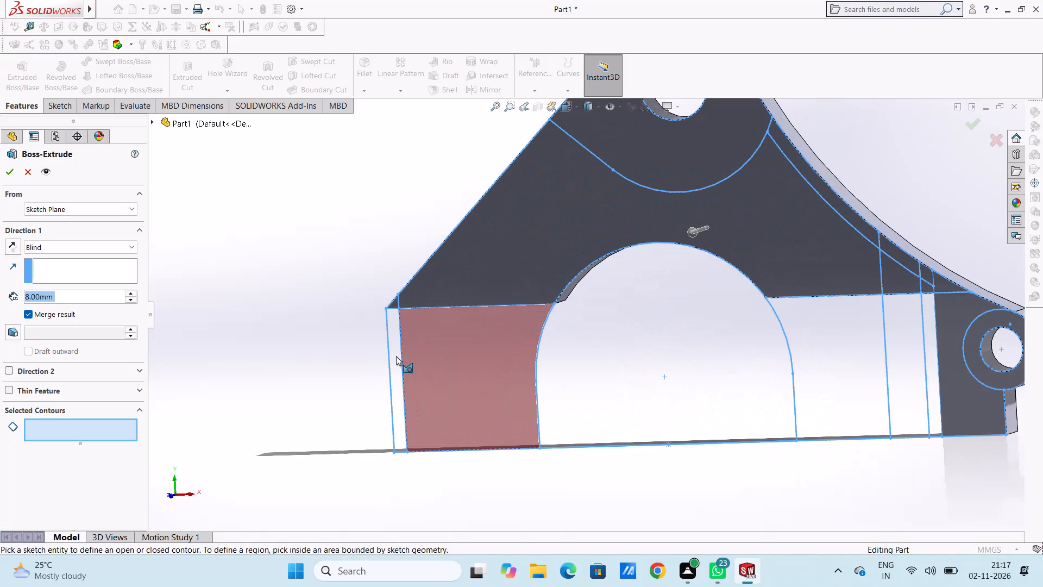
click(395, 337)
click(441, 341)
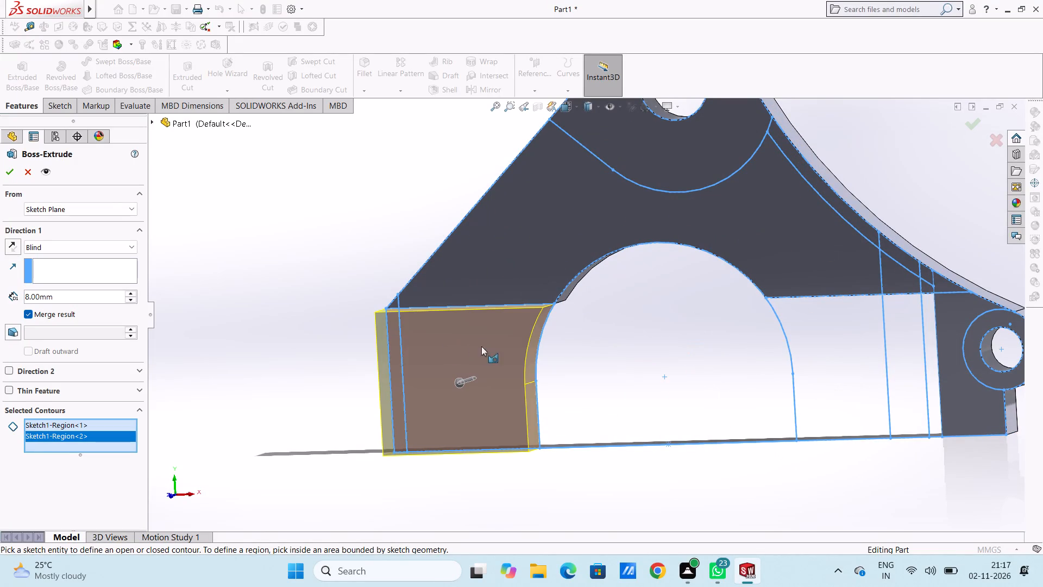
click(839, 358)
click(898, 335)
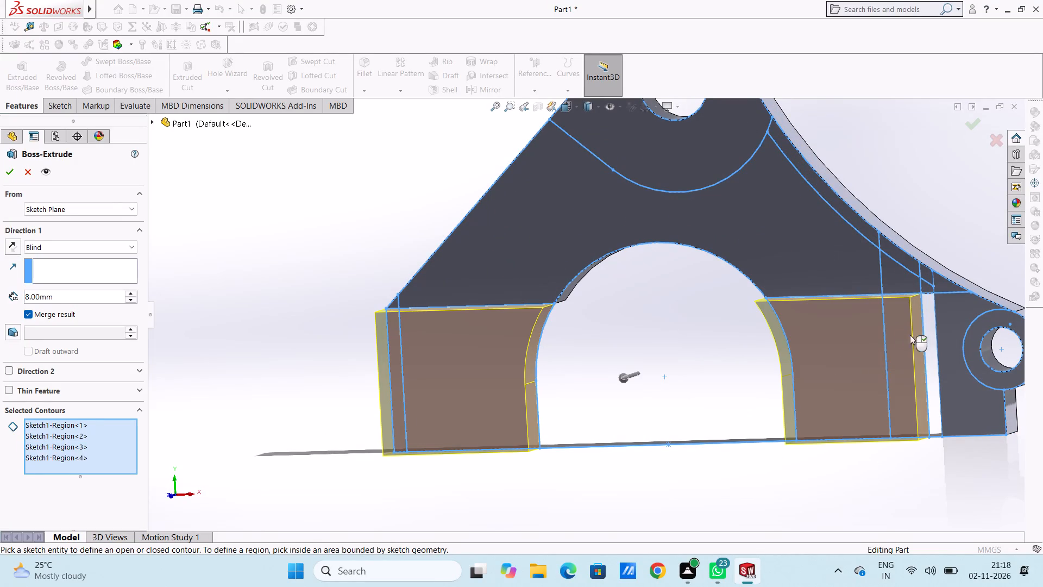
click(930, 330)
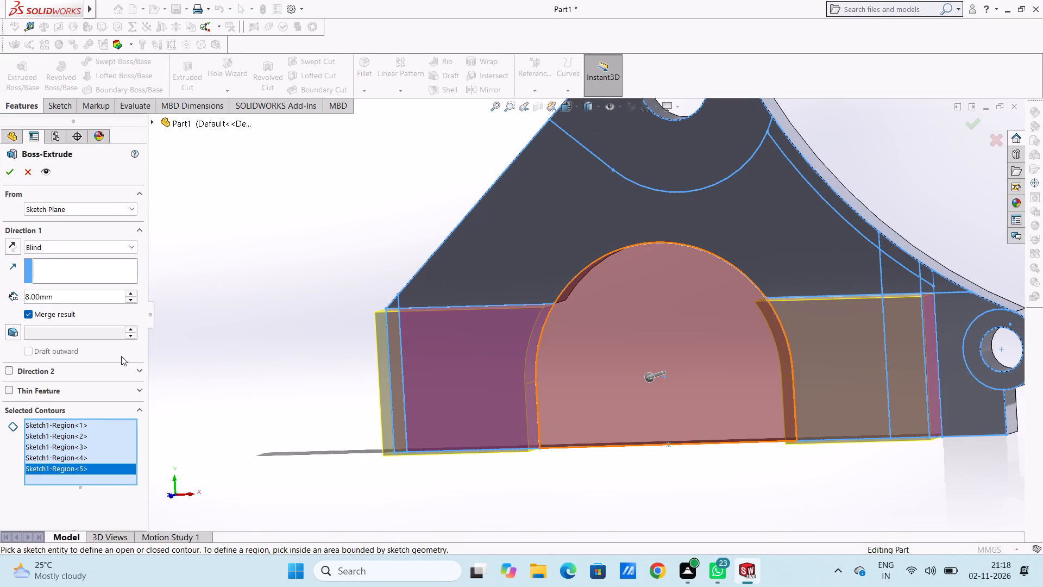
Set the extrusion depth to 3 mm, reverse its direction and create the boss.
double_click(69, 294)
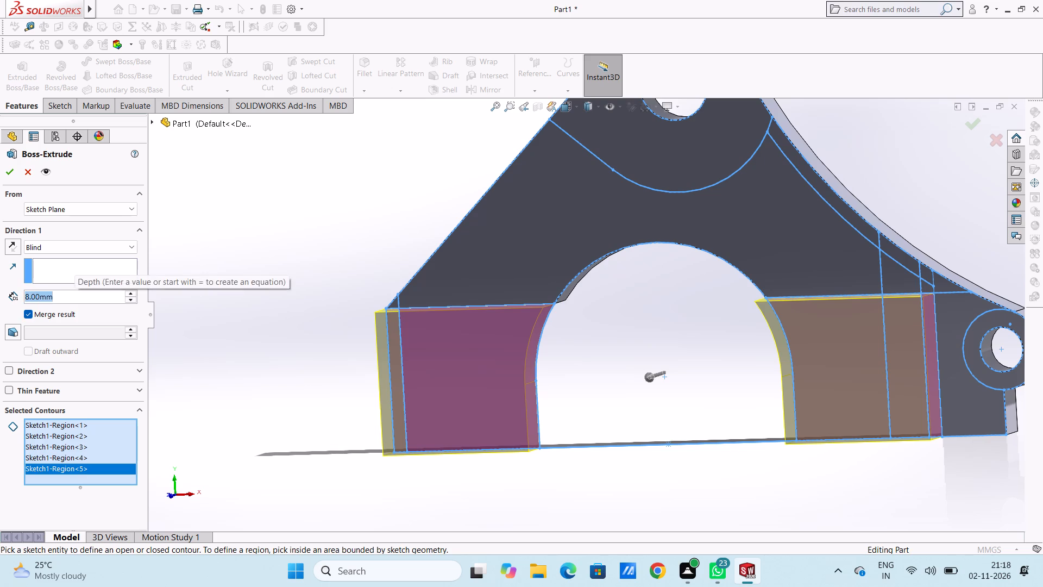
key(3)
key(Return)
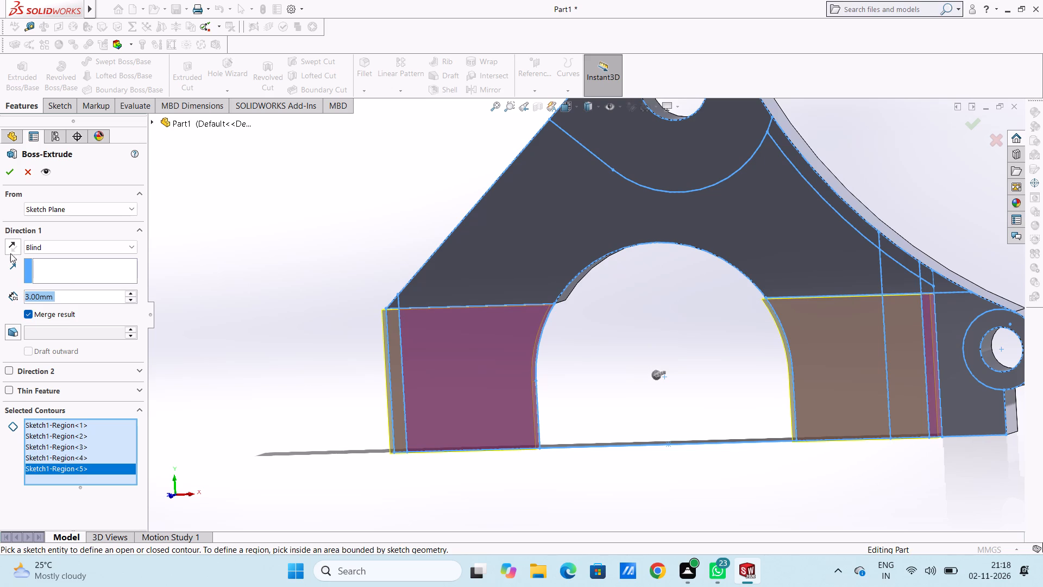
click(11, 249)
middle_drag(313, 232, 278, 245)
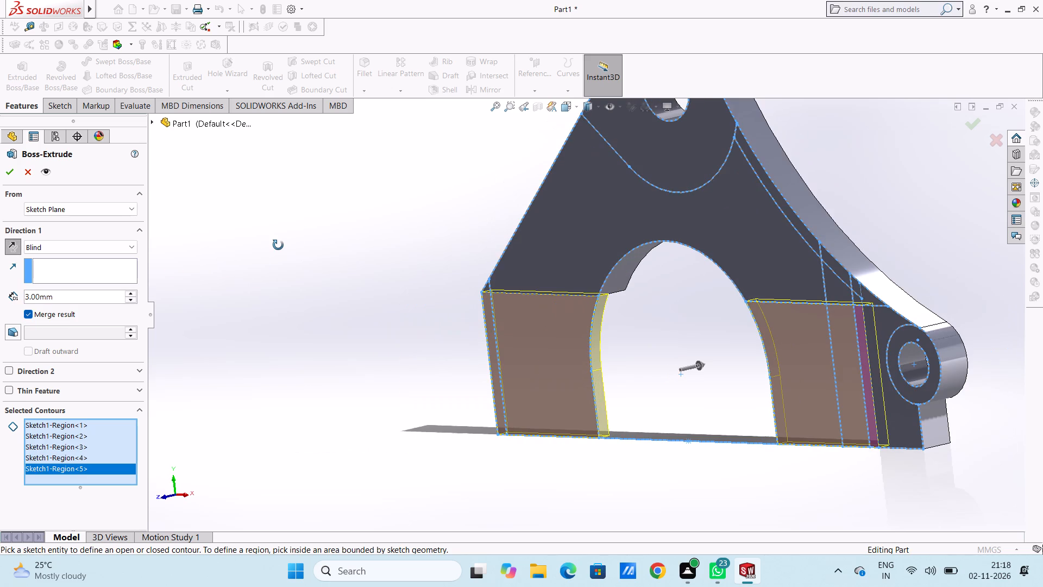
middle_drag(278, 245, 279, 246)
click(9, 177)
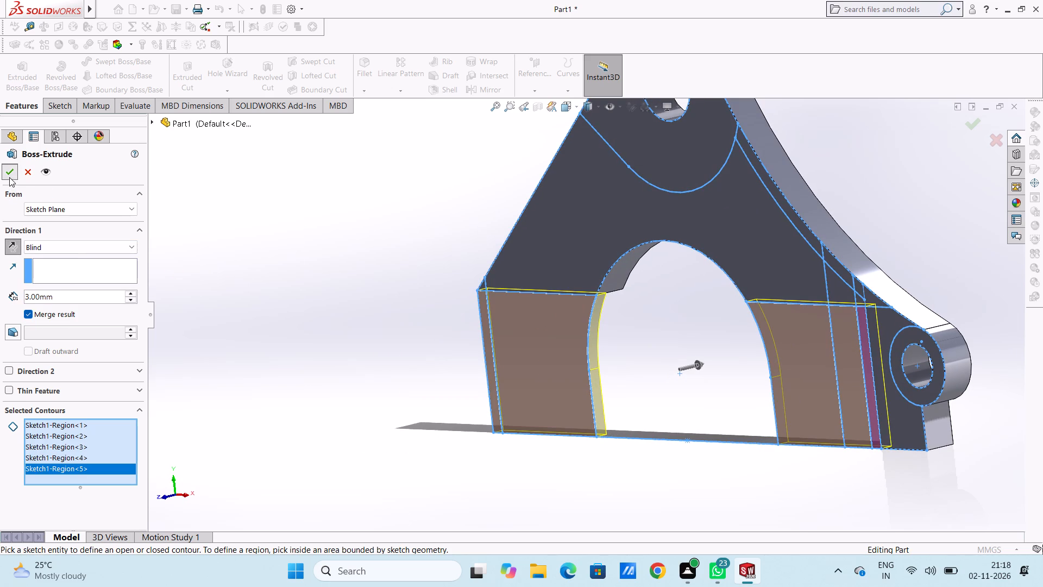
click(223, 258)
scroll(299, 264, up, 3)
middle_drag(341, 268, 363, 266)
scroll(306, 276, down, 1)
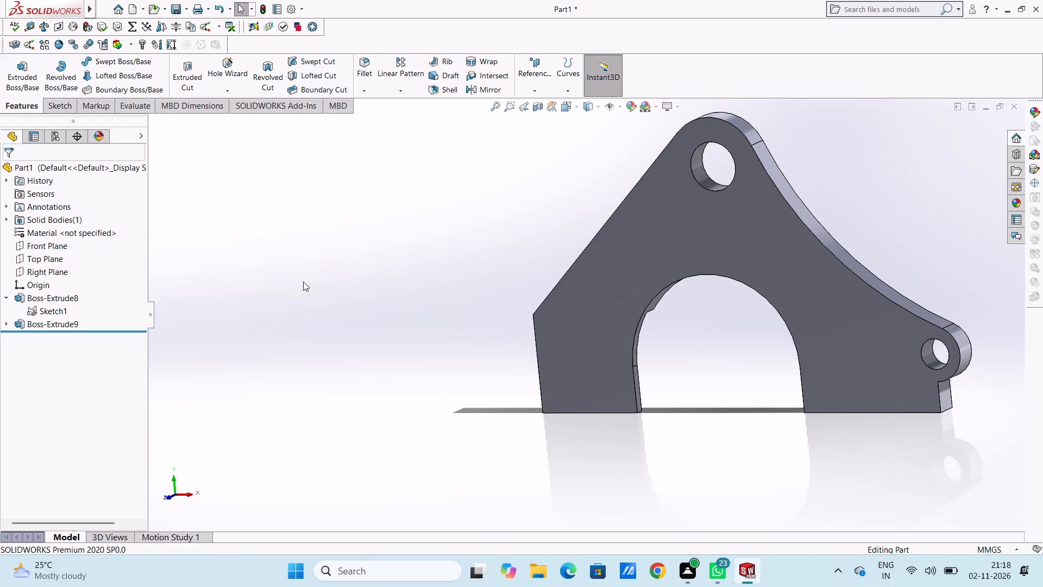
scroll(339, 294, up, 3)
Start another boss extrusion of Sketch1 with the region between large lug and arch, plus the small corner triangle opposite the small lug.
click(49, 310)
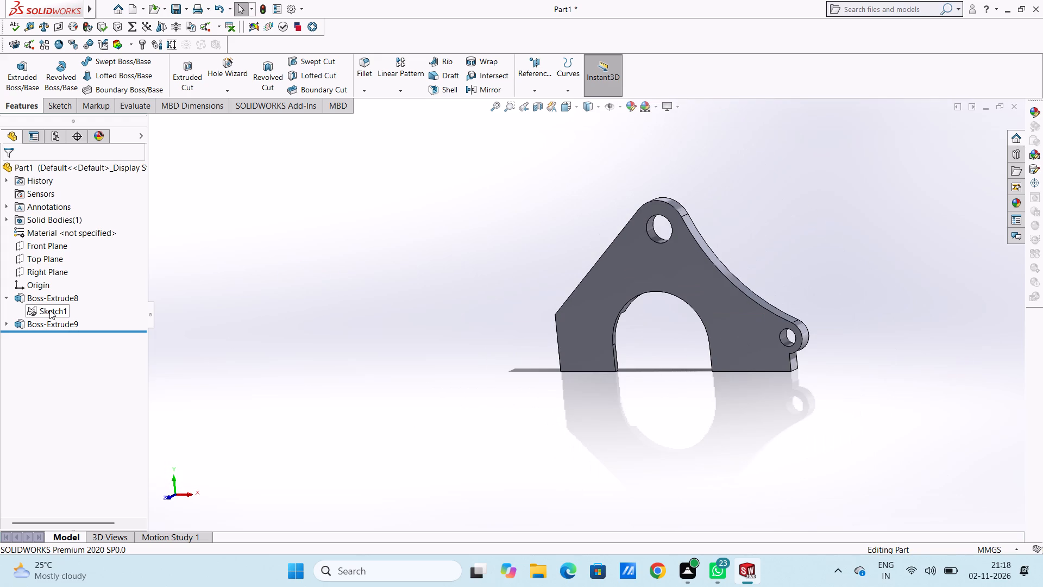
click(24, 72)
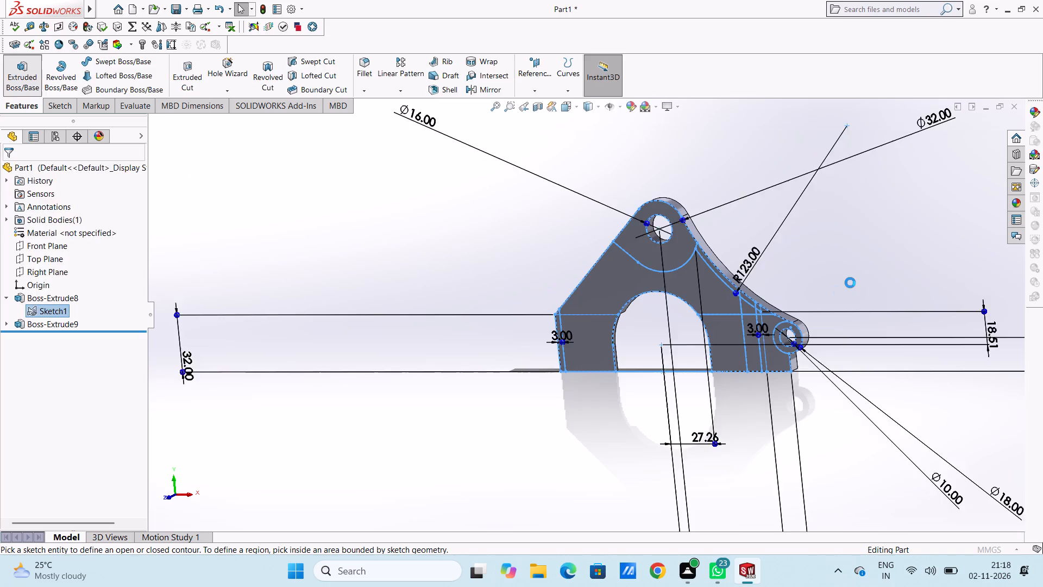
scroll(828, 248, down, 2)
scroll(770, 256, up, 2)
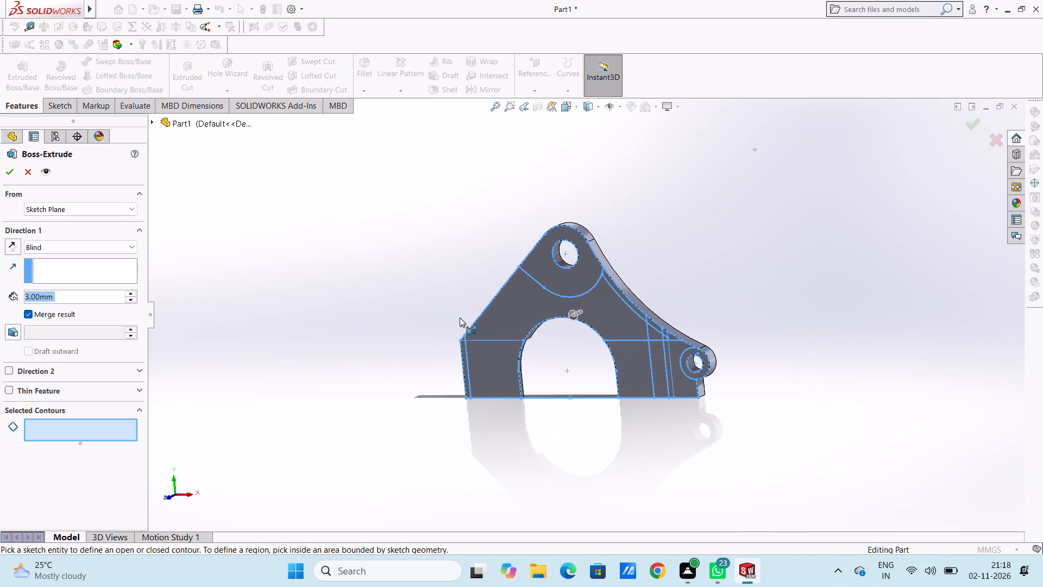
click(509, 318)
middle_drag(526, 369, 545, 355)
scroll(500, 352, down, 7)
click(408, 279)
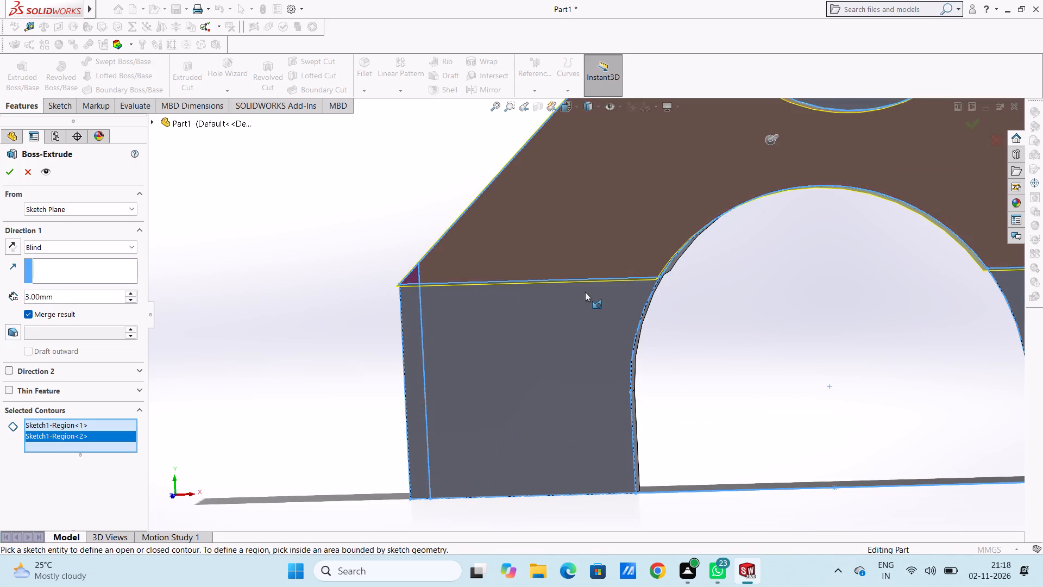
Add the remaining regions above the horizontal line along the concave curved edge, up to the small lug, to the contours.
scroll(598, 296, up, 5)
scroll(743, 293, up, 3)
scroll(742, 293, down, 5)
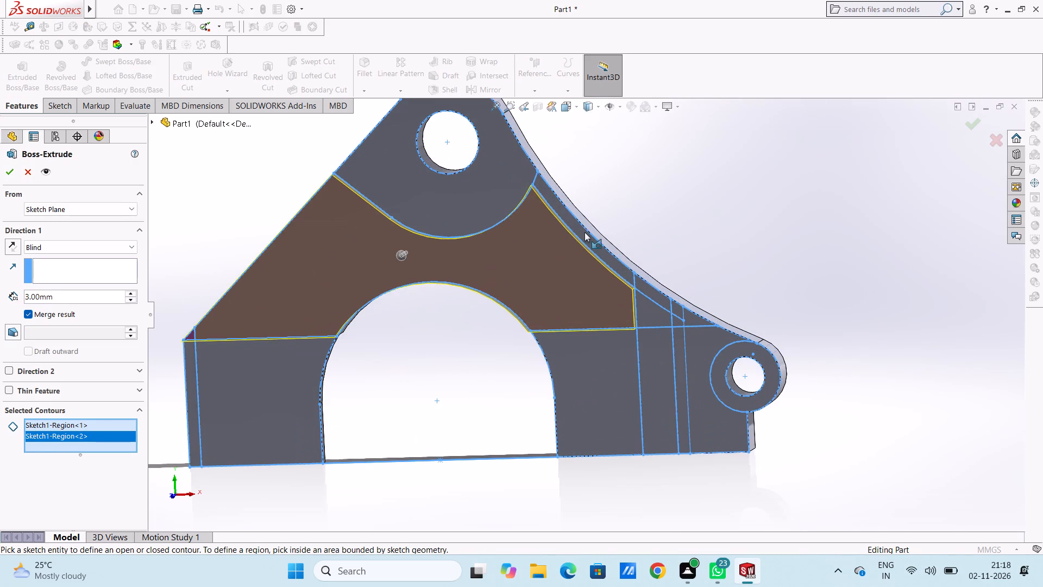
click(584, 236)
click(651, 291)
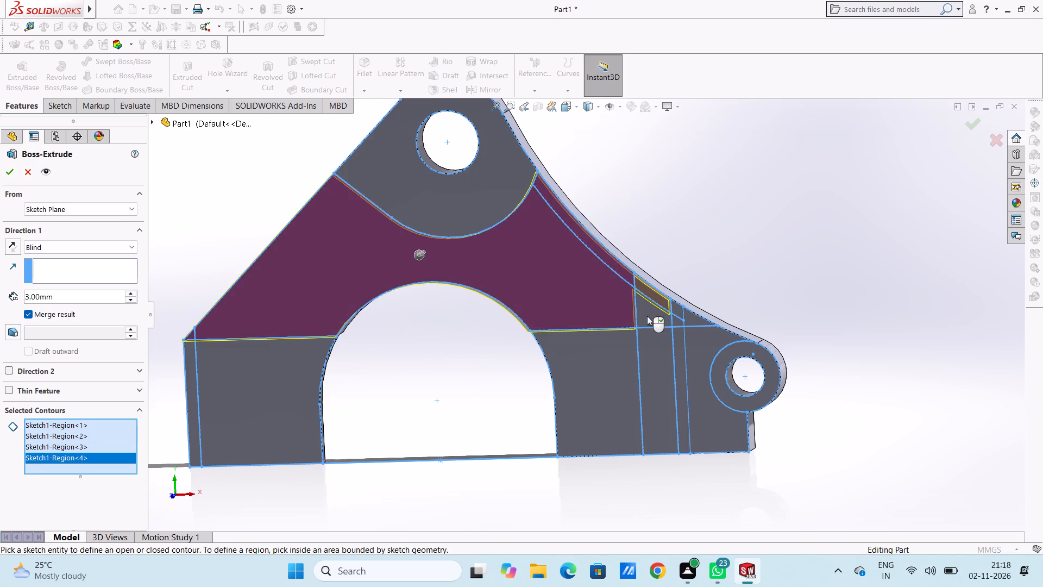
scroll(648, 316, down, 4)
click(648, 315)
click(689, 326)
click(692, 306)
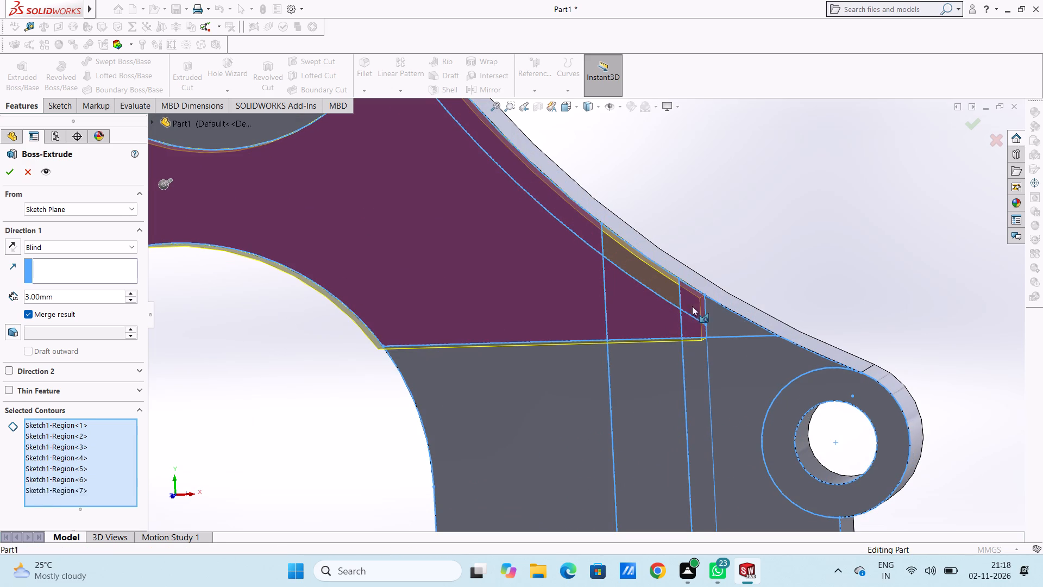
click(721, 322)
scroll(778, 274, up, 4)
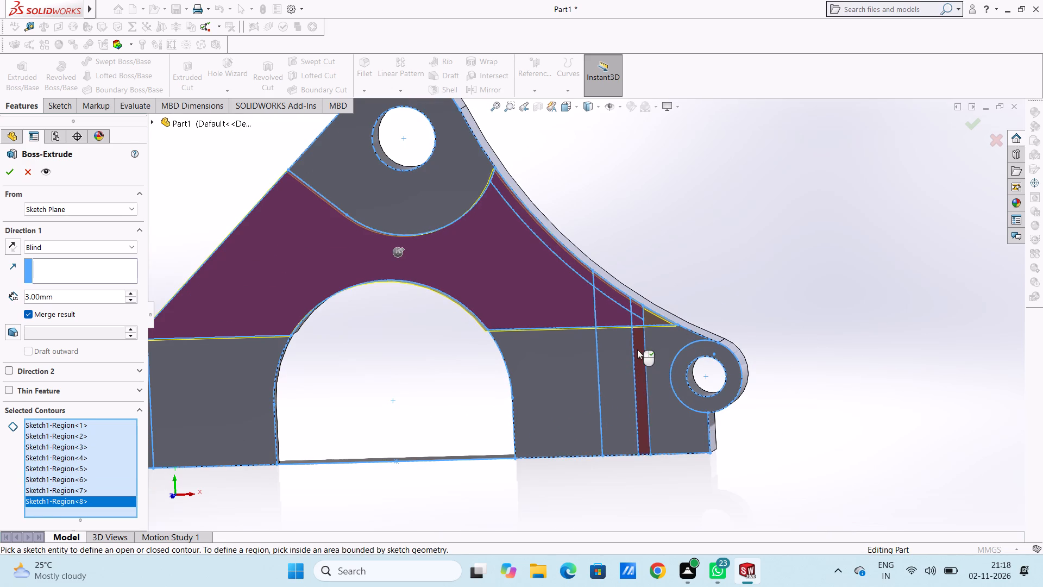
Add the narrow 3 mm strip beside the small lug's leg and remove the small triangular region next to that lug from the contours.
click(637, 349)
scroll(700, 271, up, 4)
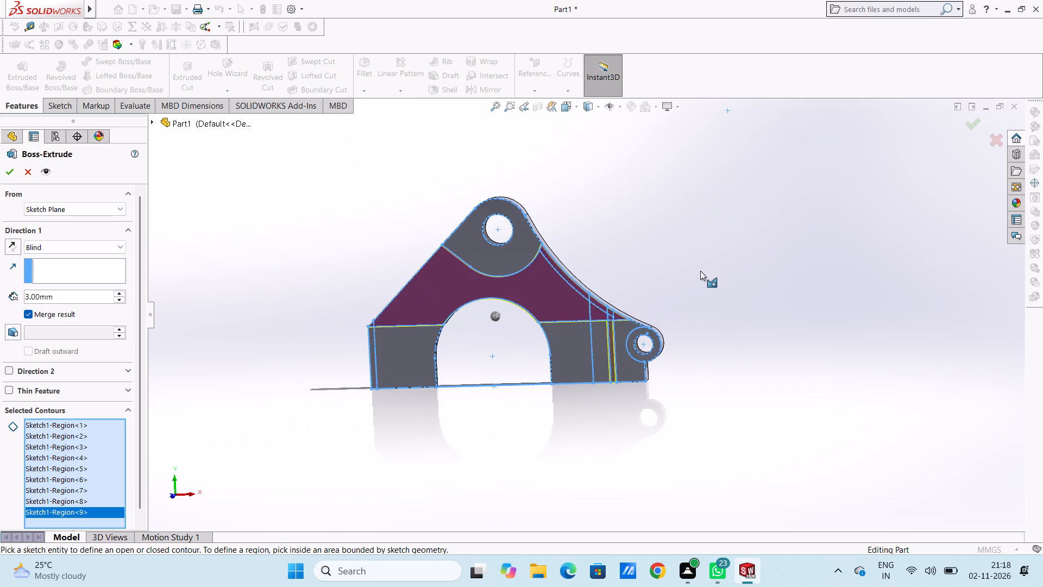
scroll(619, 327, down, 5)
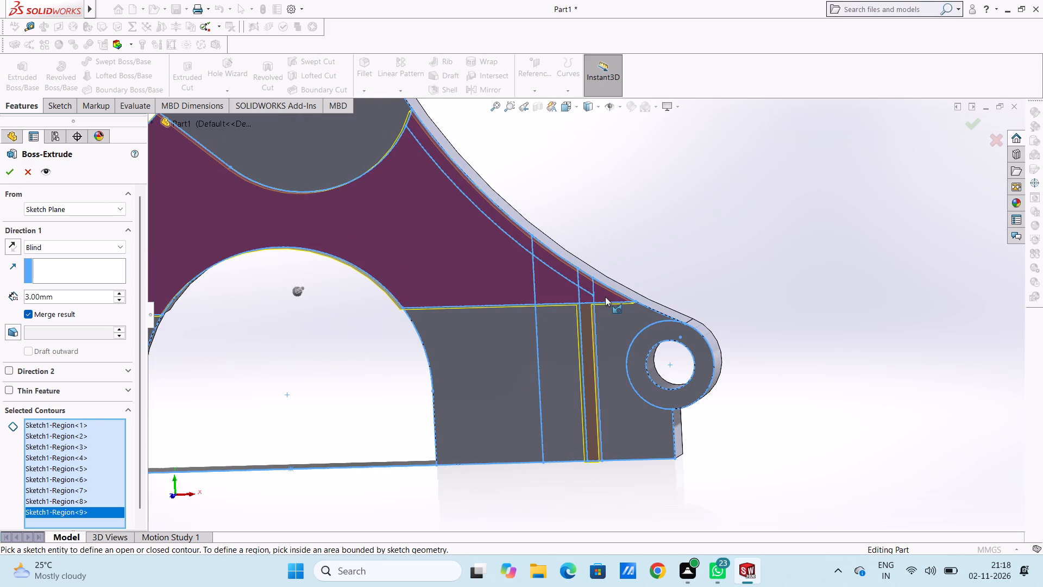
click(605, 297)
scroll(699, 251, up, 6)
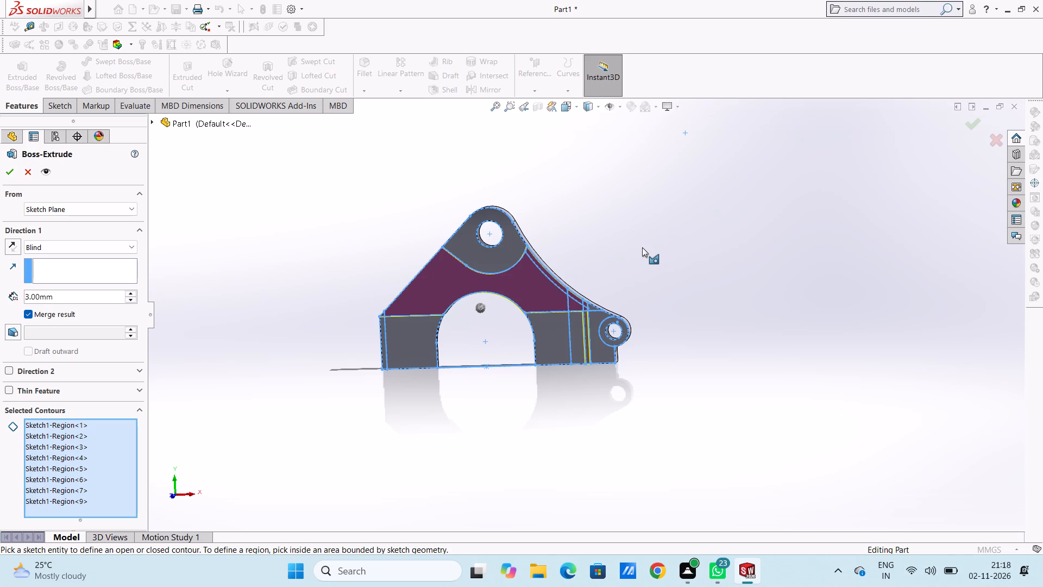
Set the extrusion depth to 18 mm, reverse its direction and create the boss.
middle_drag(282, 229, 261, 269)
double_click(80, 299)
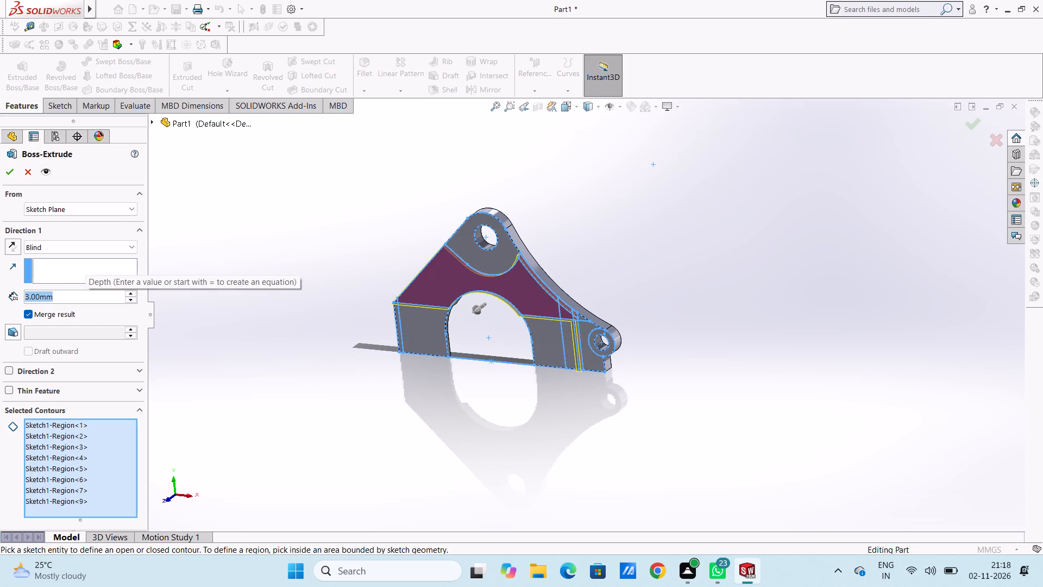
text(18)
key(Return)
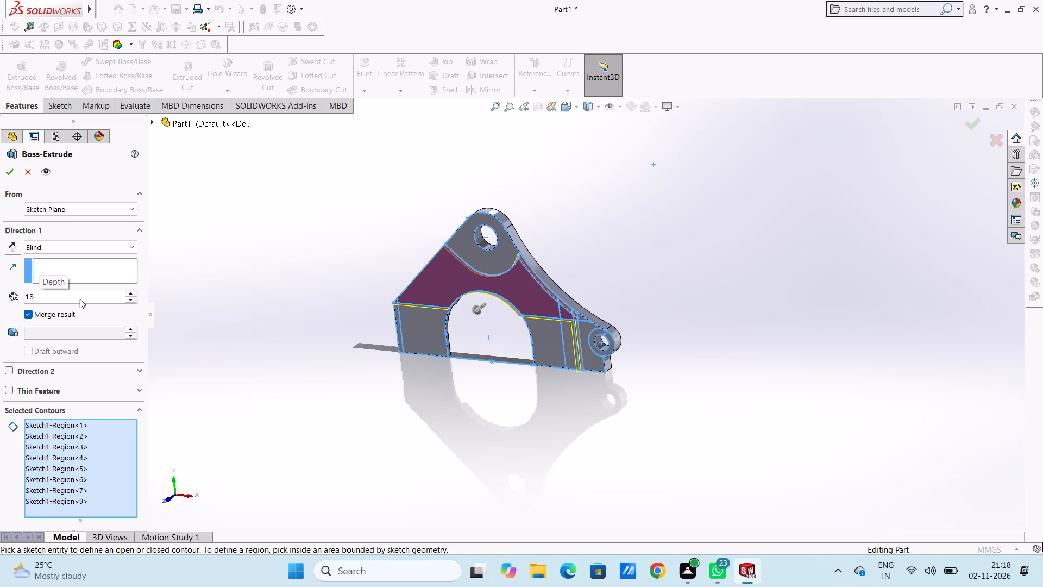
click(13, 248)
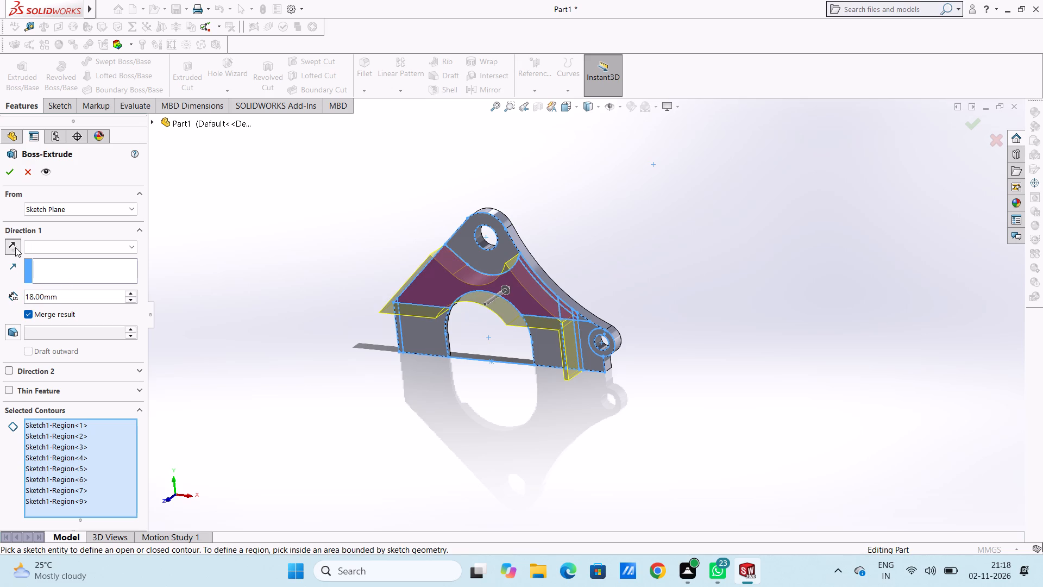
middle_drag(305, 215, 252, 295)
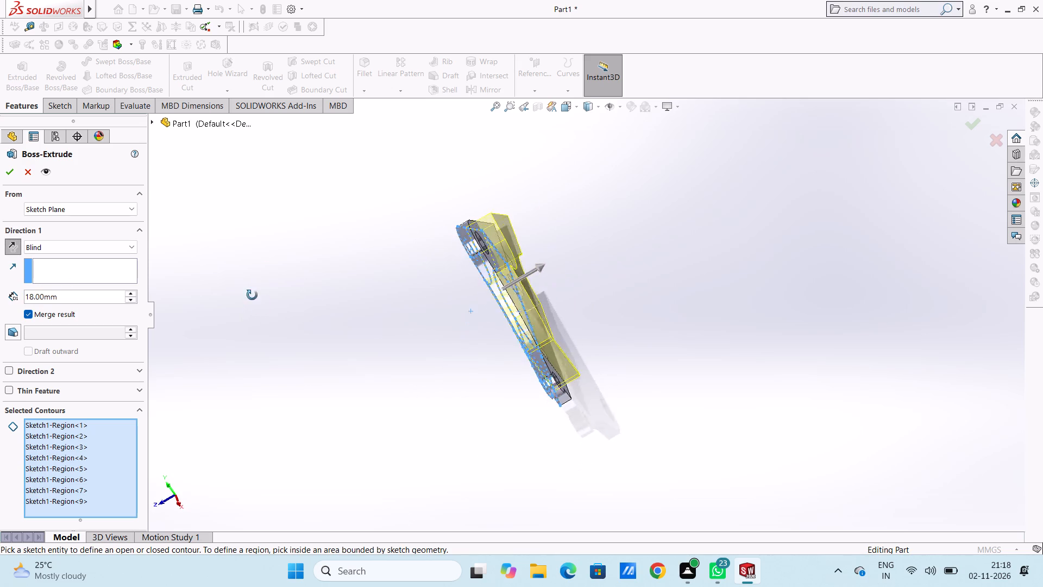
middle_drag(252, 295, 277, 300)
scroll(338, 290, down, 1)
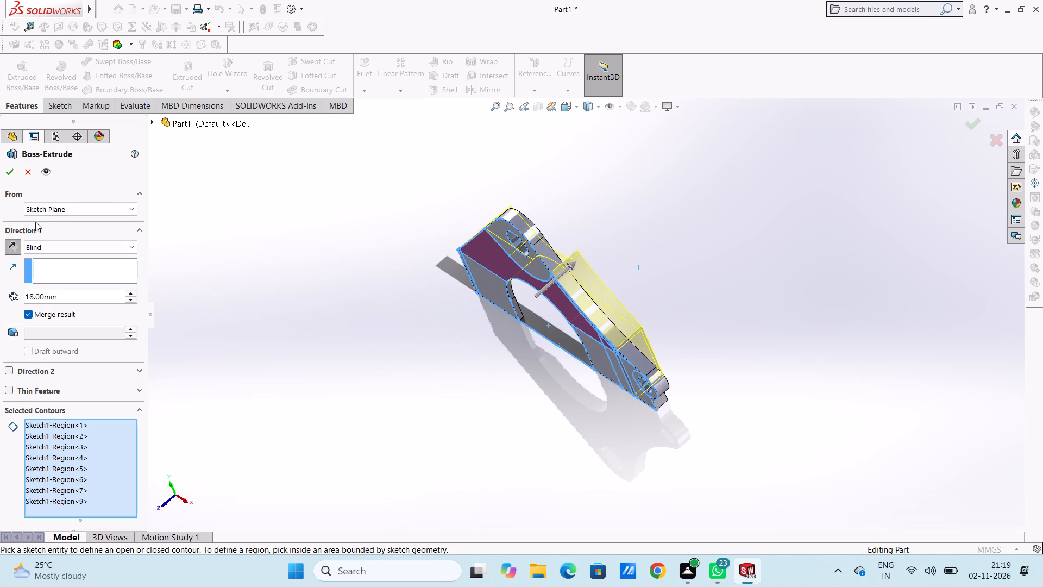
click(9, 171)
click(294, 322)
Examine the bracket from the back, side and front to check the stepped boss depths.
middle_drag(342, 363, 343, 328)
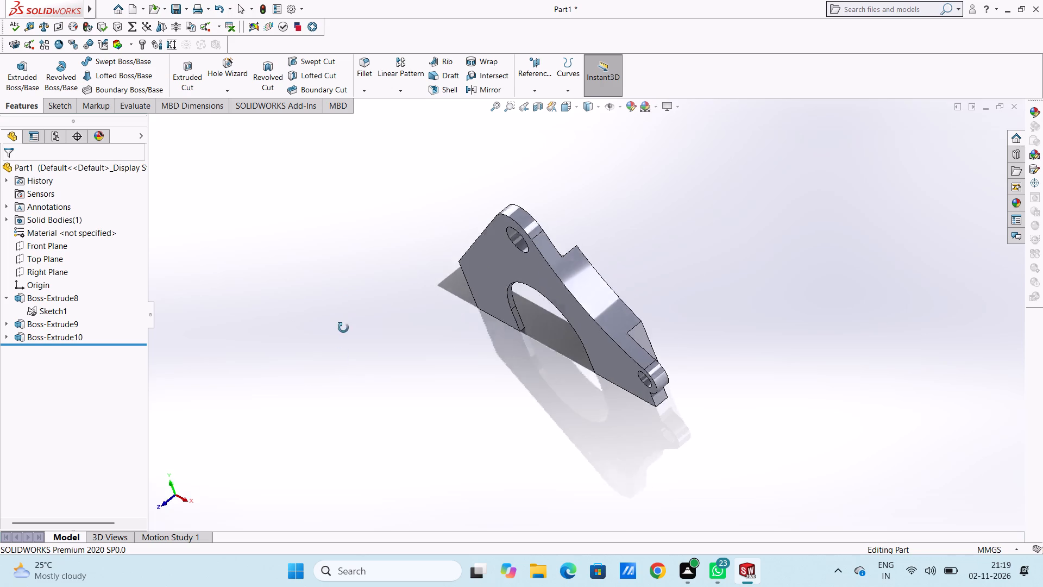
middle_drag(343, 328, 280, 353)
middle_click(278, 354)
middle_click(268, 356)
middle_drag(256, 359, 288, 357)
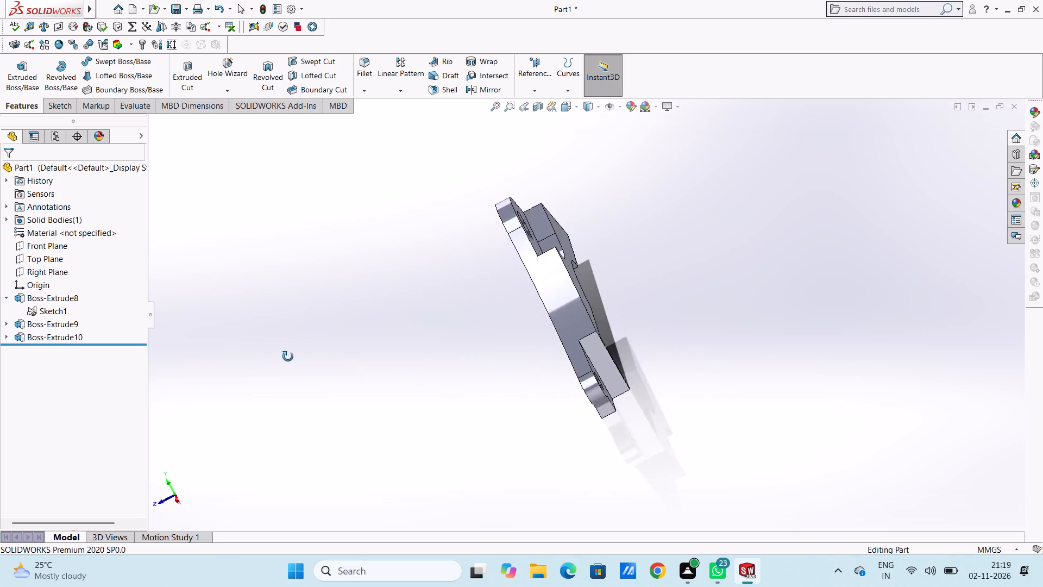
middle_drag(288, 357, 276, 323)
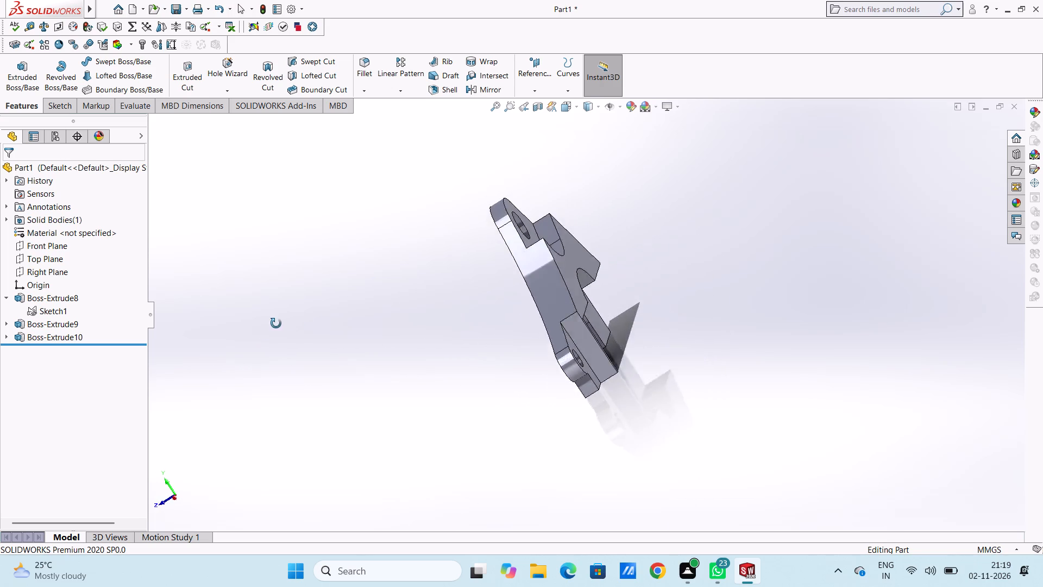
middle_drag(276, 323, 232, 331)
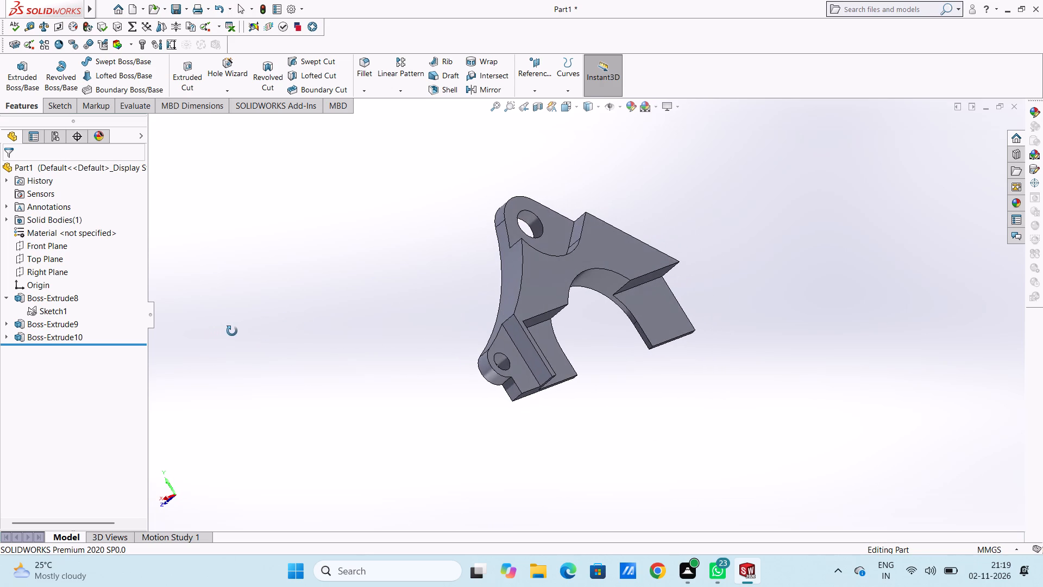
middle_drag(232, 331, 331, 272)
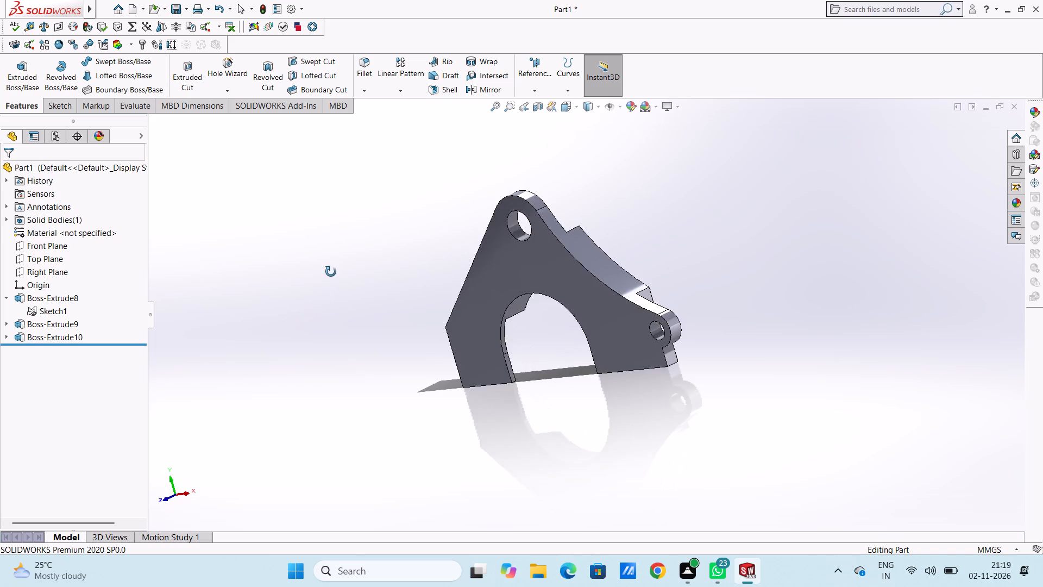
middle_drag(331, 272, 342, 282)
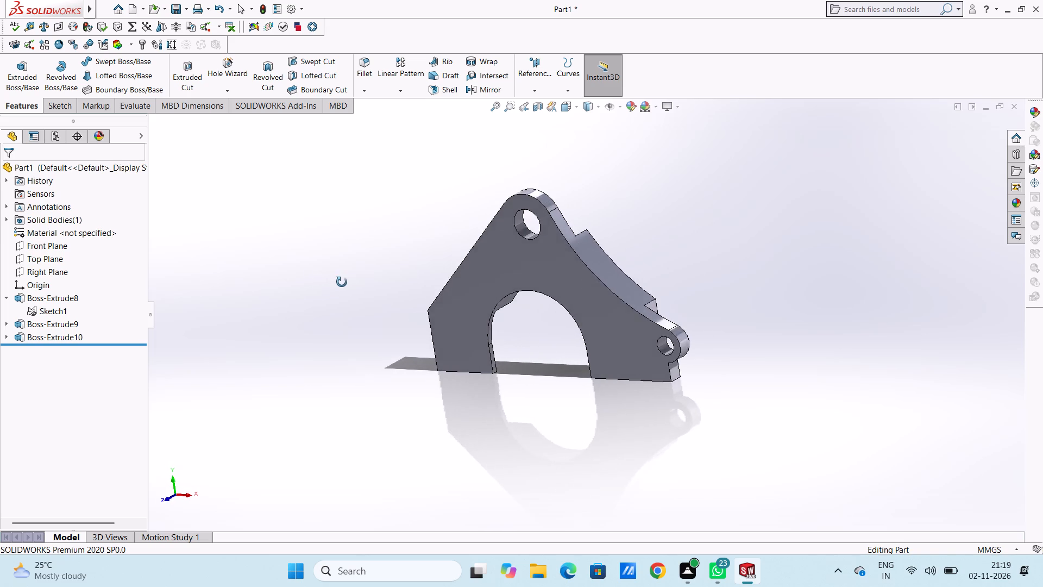
middle_drag(342, 282, 344, 283)
Start another blind boss extrusion of Sketch1 with the outer 3 mm strip of the leg opposite the small lug.
click(62, 309)
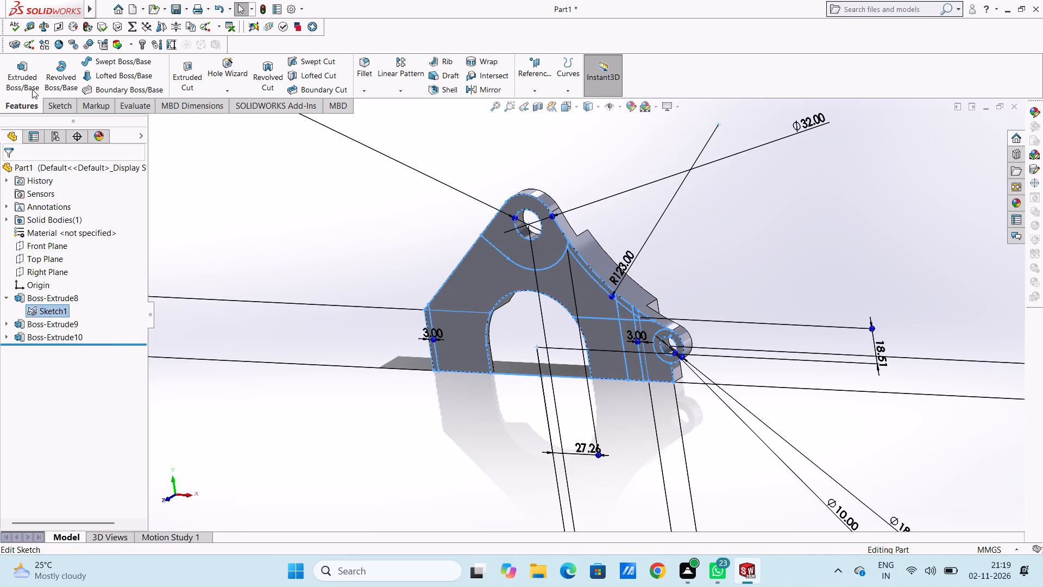
click(32, 70)
middle_drag(349, 261, 368, 250)
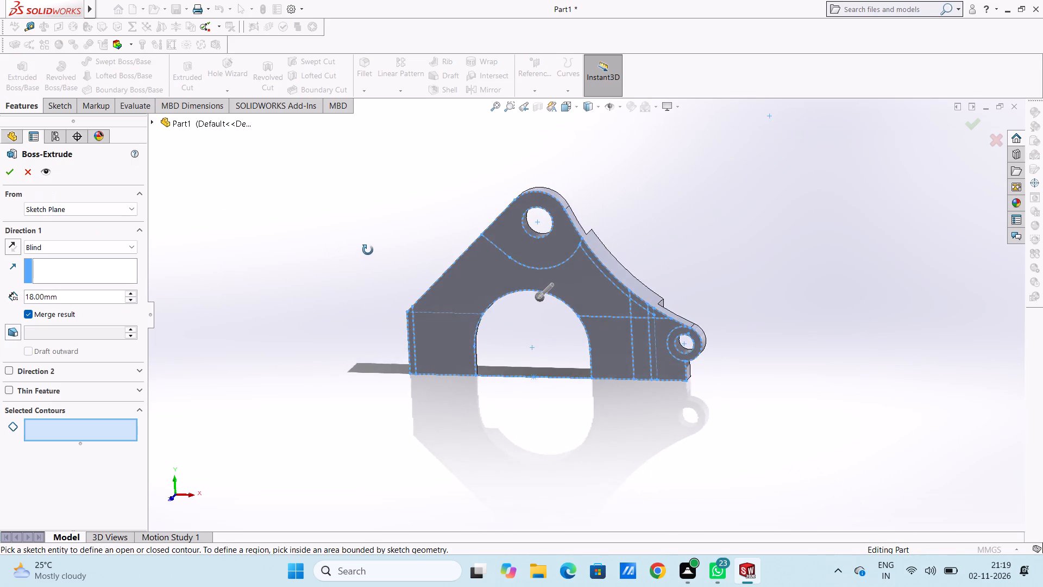
middle_drag(368, 250, 357, 242)
scroll(422, 357, down, 5)
click(472, 293)
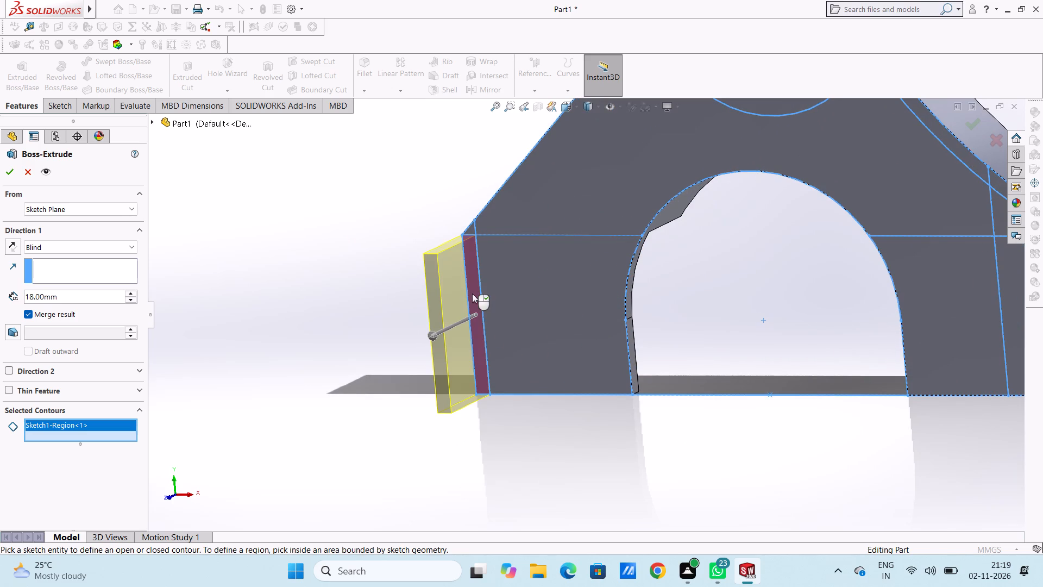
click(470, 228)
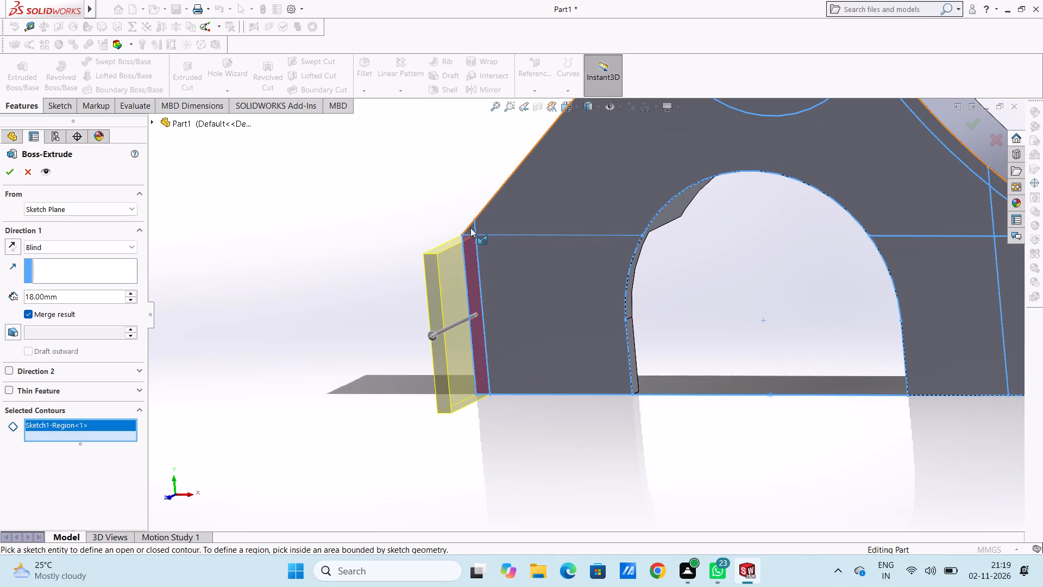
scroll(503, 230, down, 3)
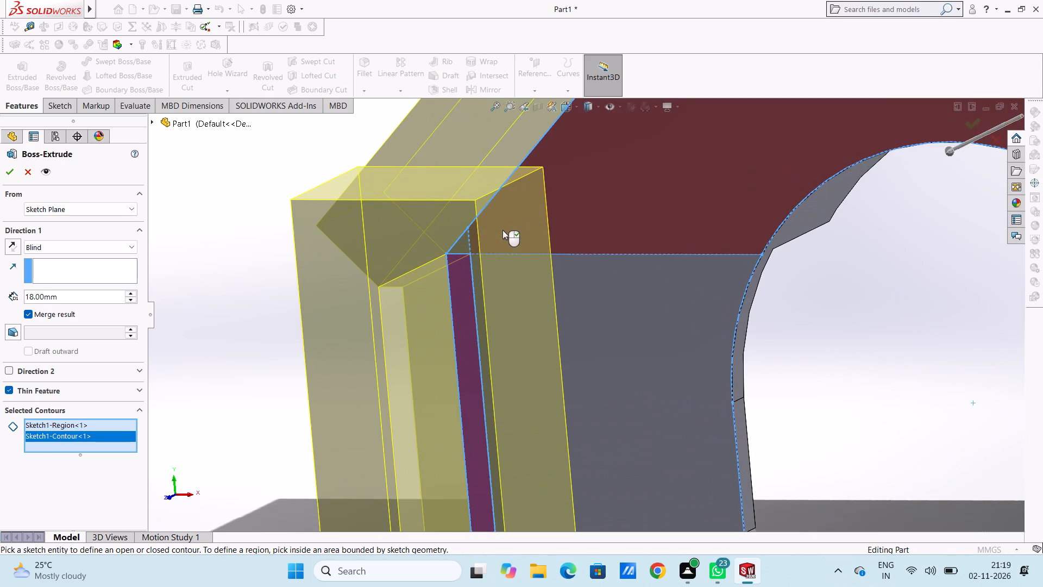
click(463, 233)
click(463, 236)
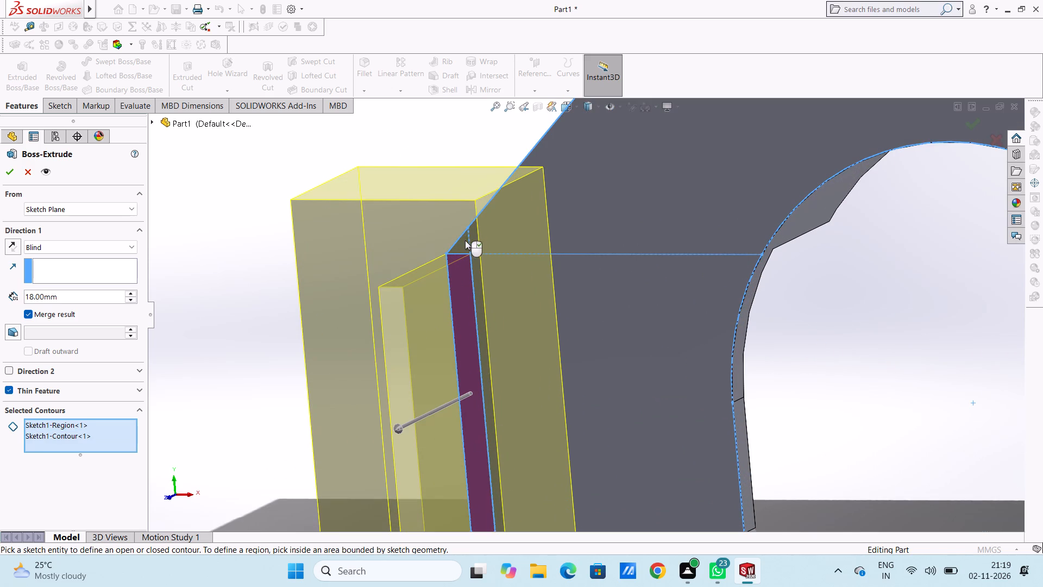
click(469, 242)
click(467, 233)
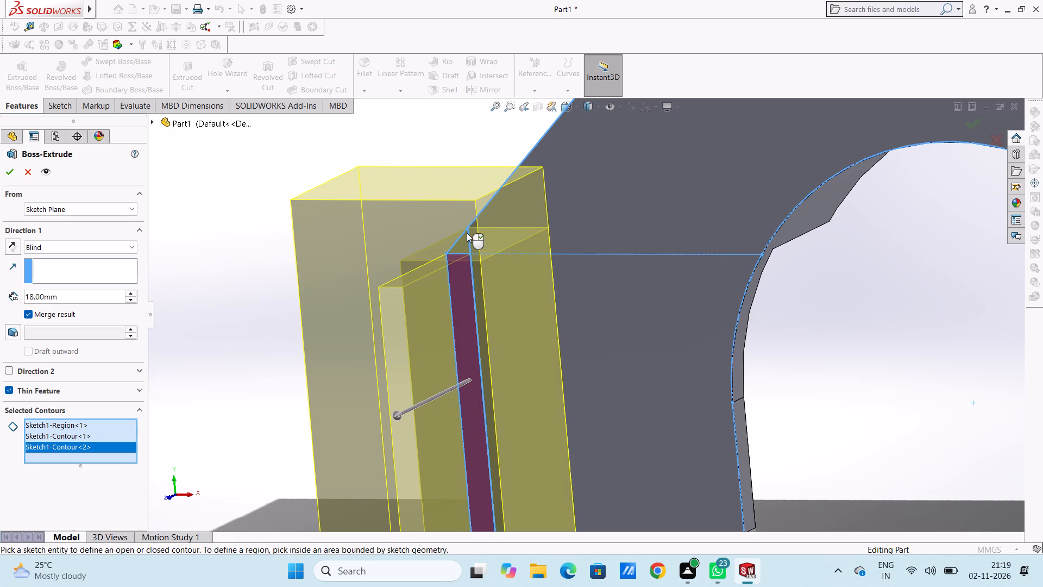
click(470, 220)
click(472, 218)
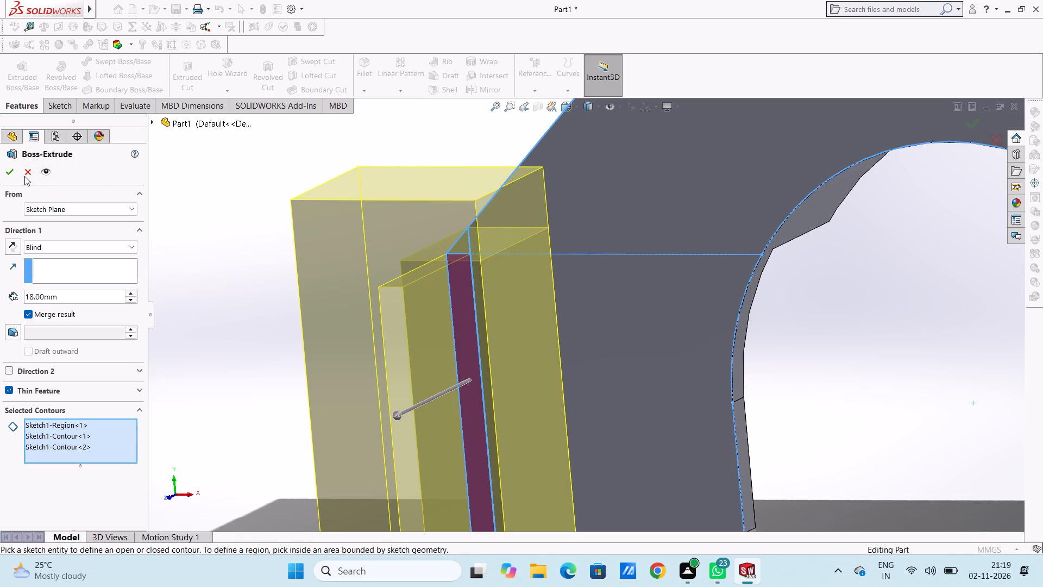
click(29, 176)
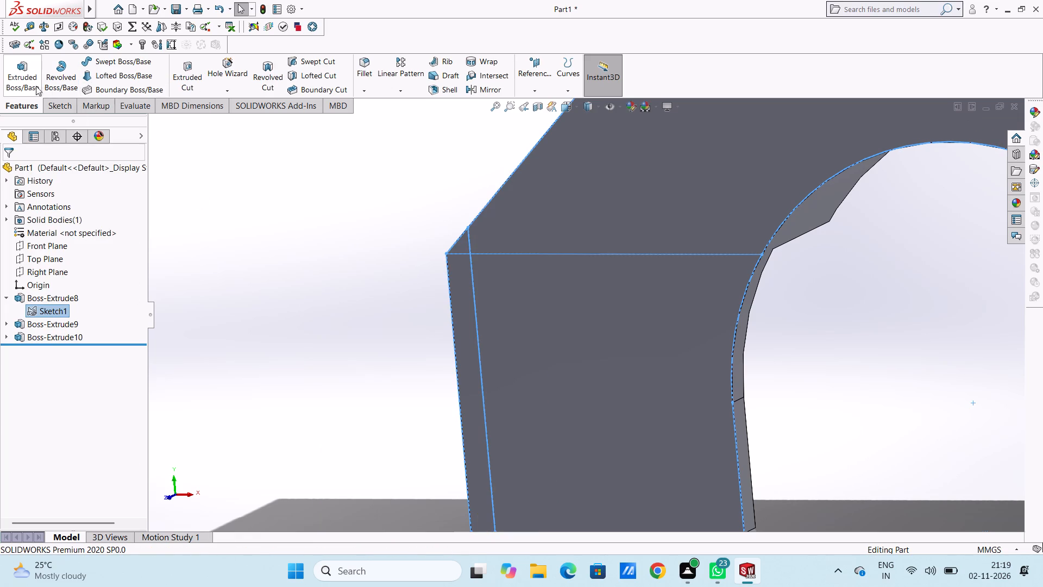
Extrude the outer 3 mm leg strip and the small corner triangle above it as a blind 18 mm boss in the reversed direction.
click(18, 74)
click(463, 245)
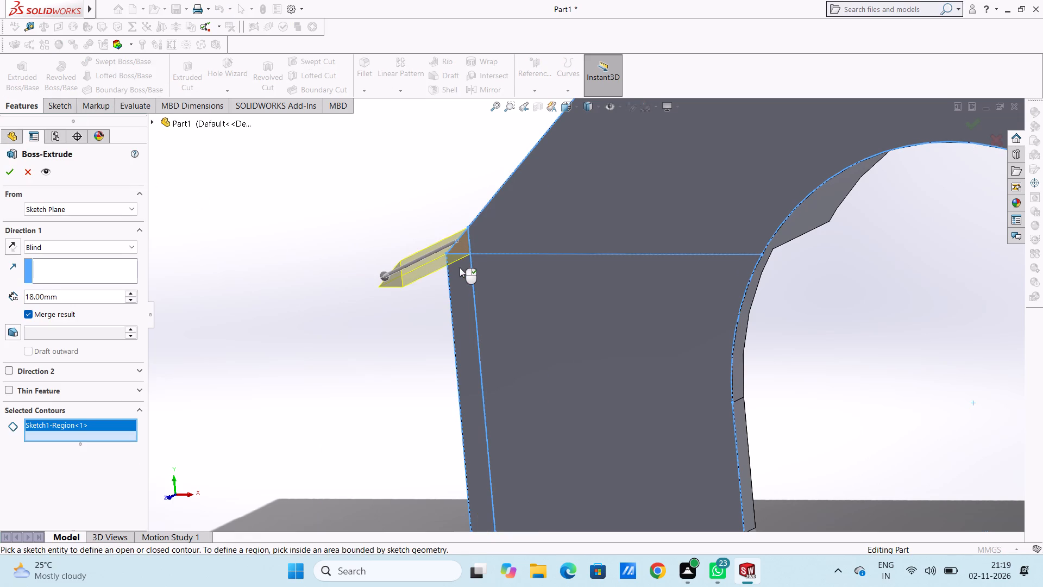
click(460, 277)
scroll(309, 303, up, 4)
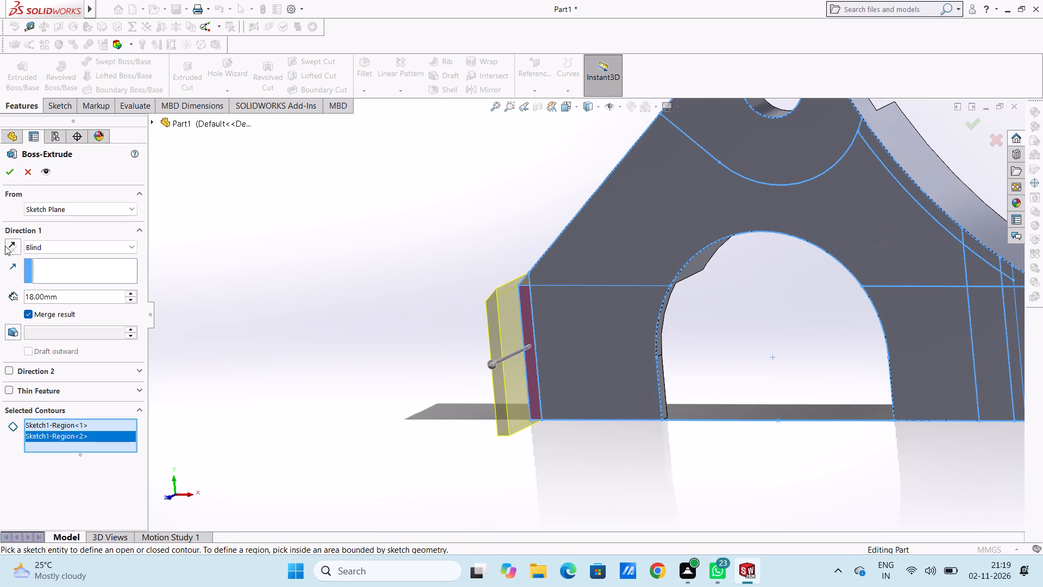
click(12, 243)
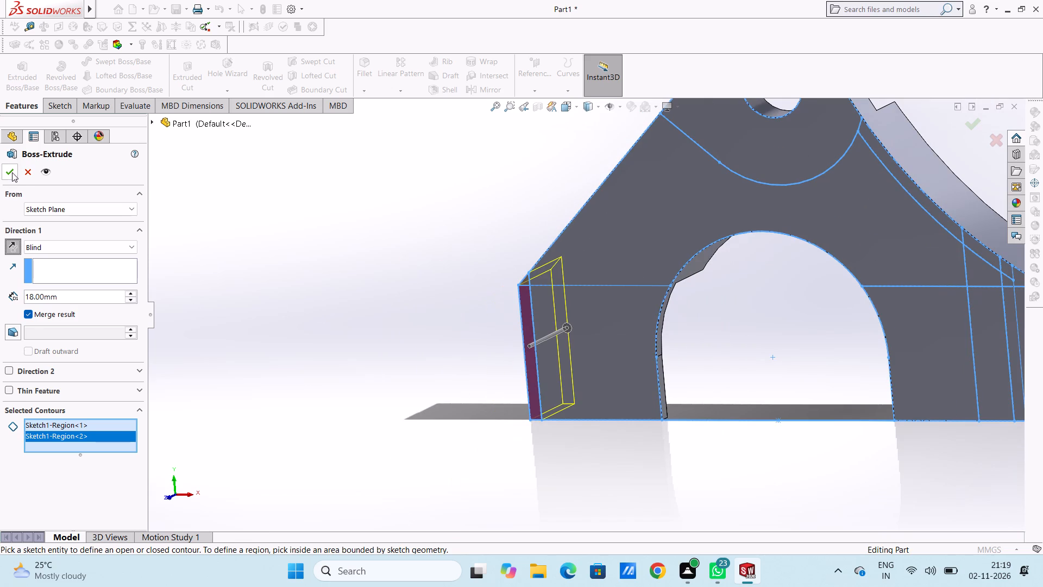
click(12, 172)
Examine the bracket from the front, side and back to check the new 18 mm side strip against the web.
scroll(352, 235, up, 2)
middle_drag(466, 274, 460, 274)
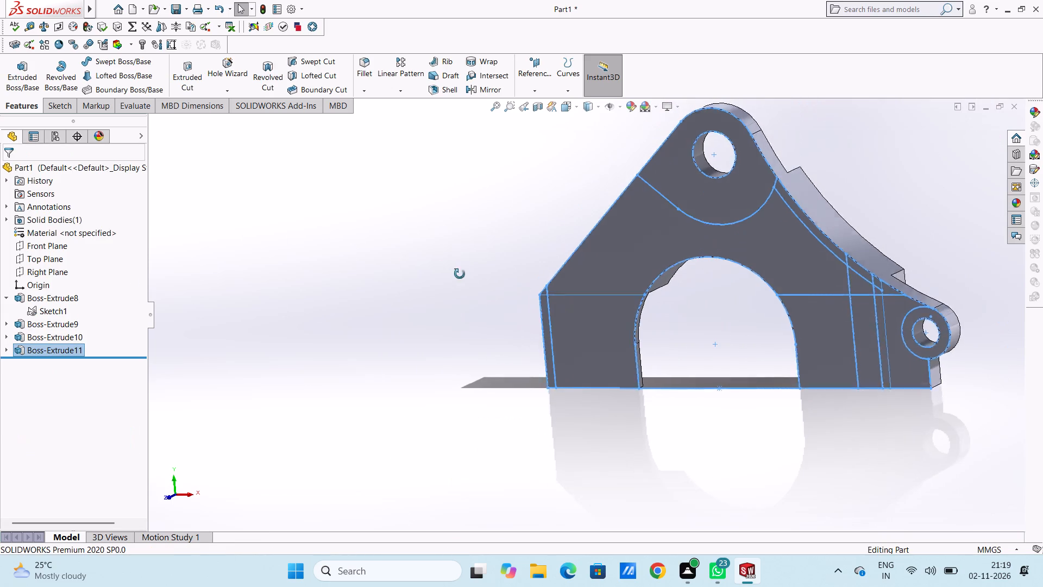
middle_drag(460, 274, 366, 313)
click(362, 317)
middle_drag(400, 317, 366, 321)
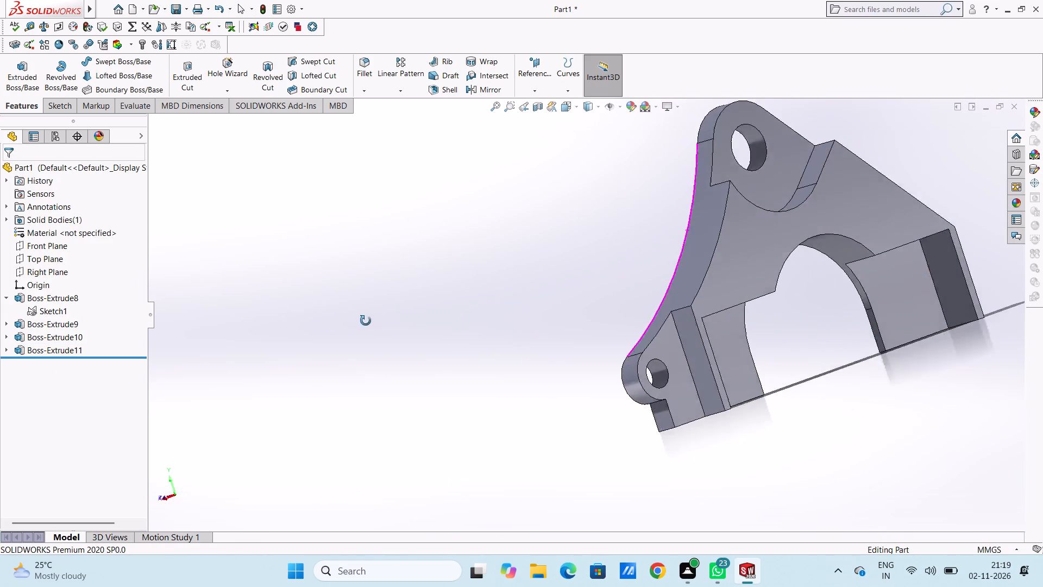
middle_drag(366, 321, 420, 316)
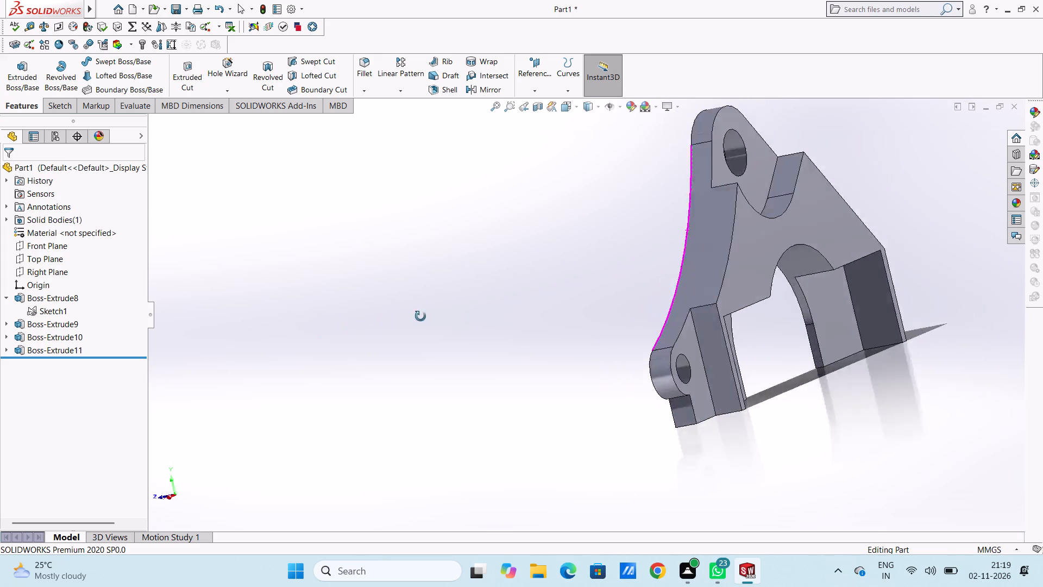
middle_drag(420, 316, 508, 301)
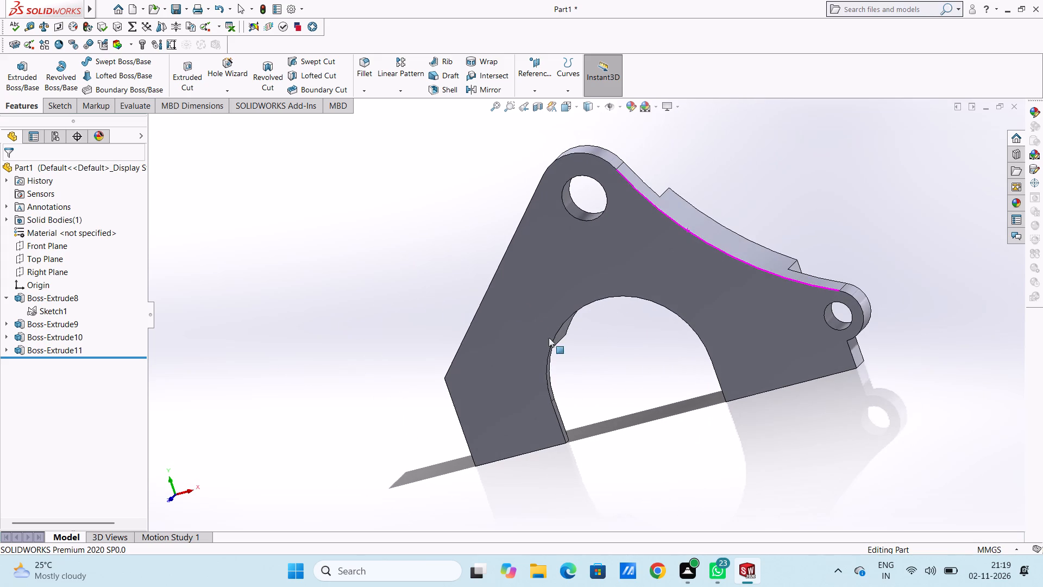
middle_drag(654, 402, 670, 404)
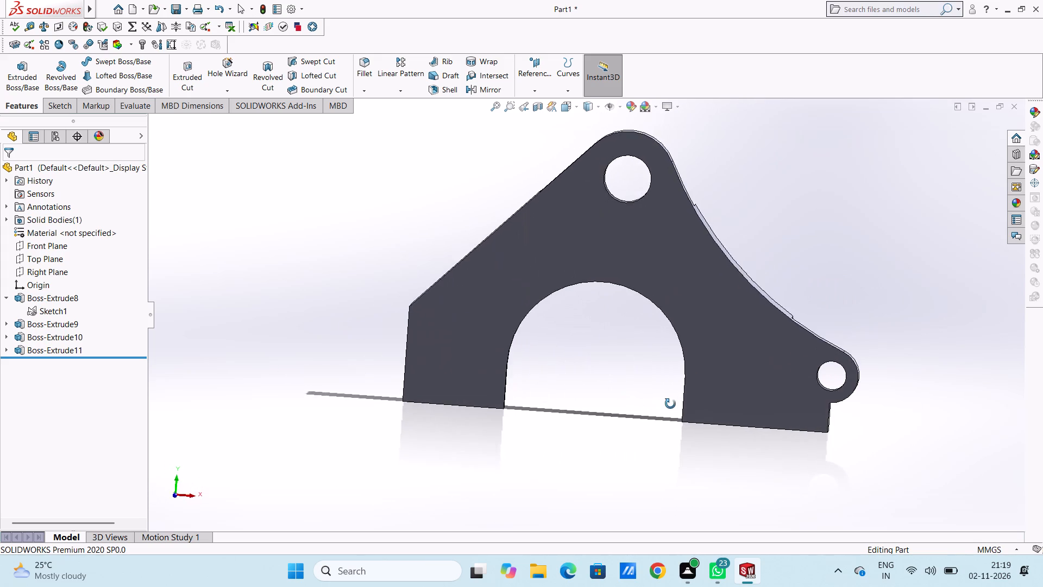
middle_drag(670, 404, 631, 424)
scroll(589, 384, up, 3)
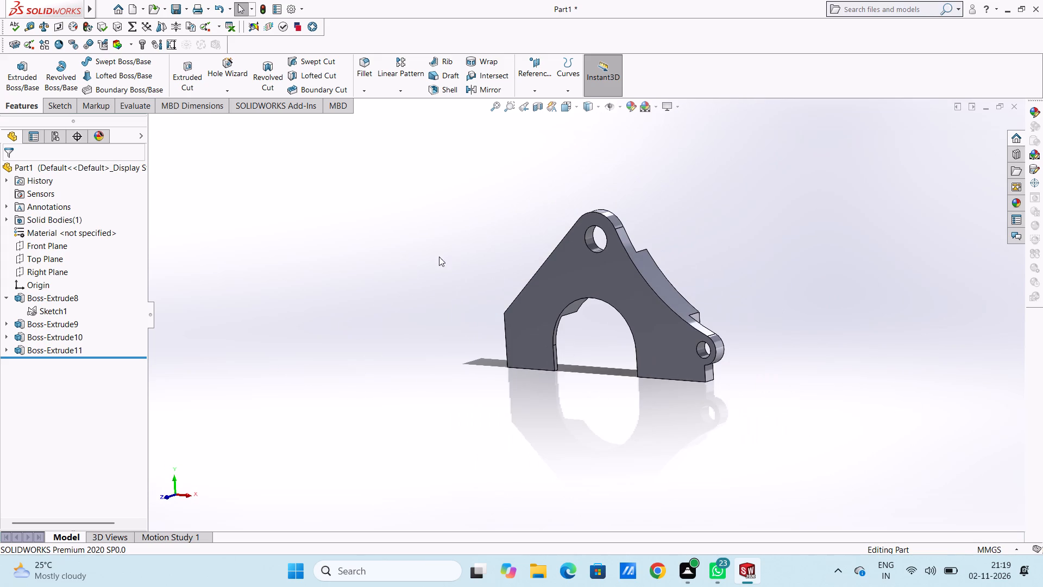
Start another blind boss extrusion of Sketch1 with the corner triangle, outer 3 mm strip, web above the arch and upper curved edge strip.
click(65, 307)
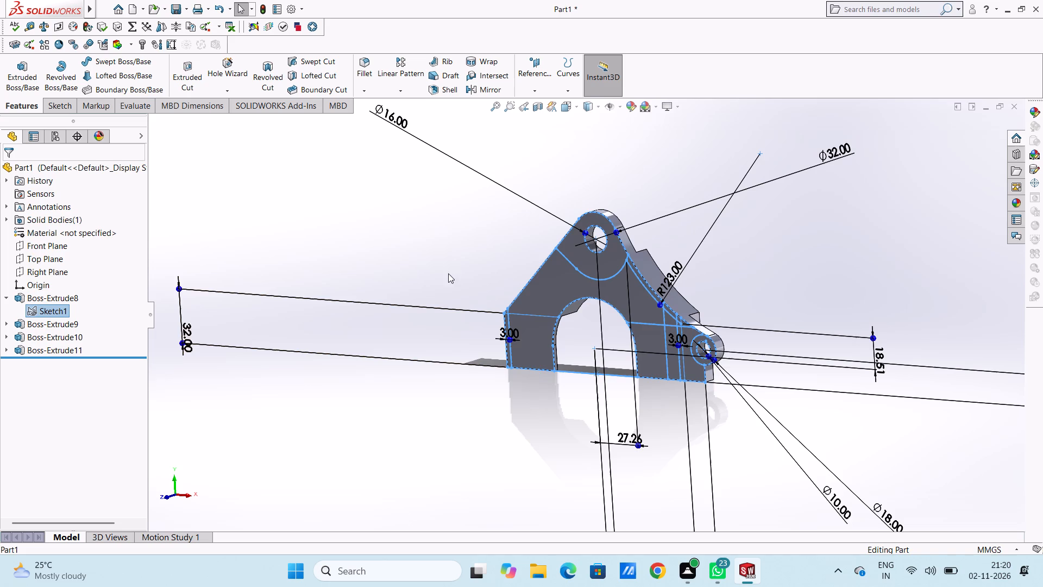
scroll(568, 336, down, 1)
middle_drag(587, 335, 598, 334)
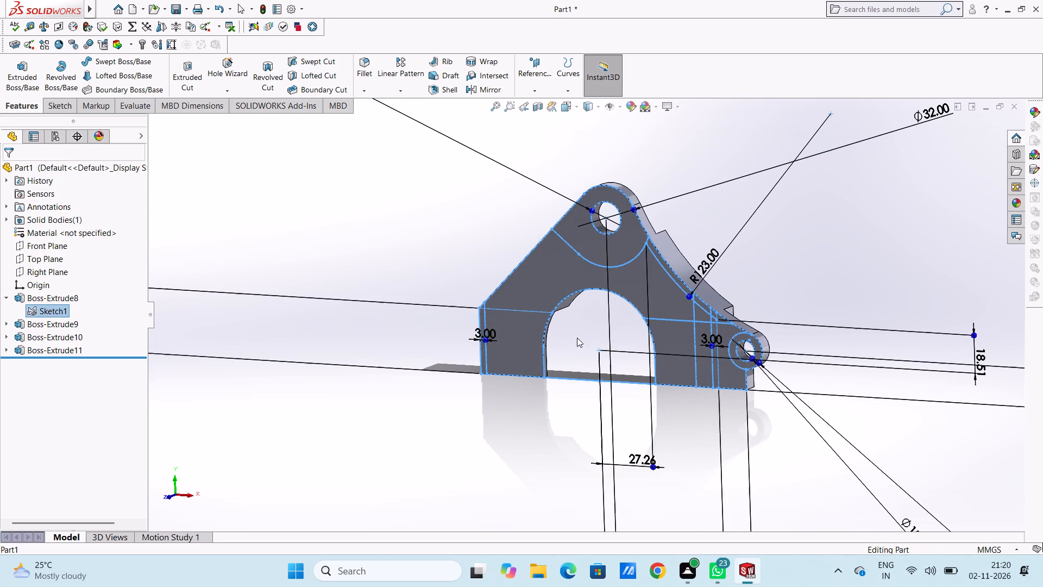
click(29, 73)
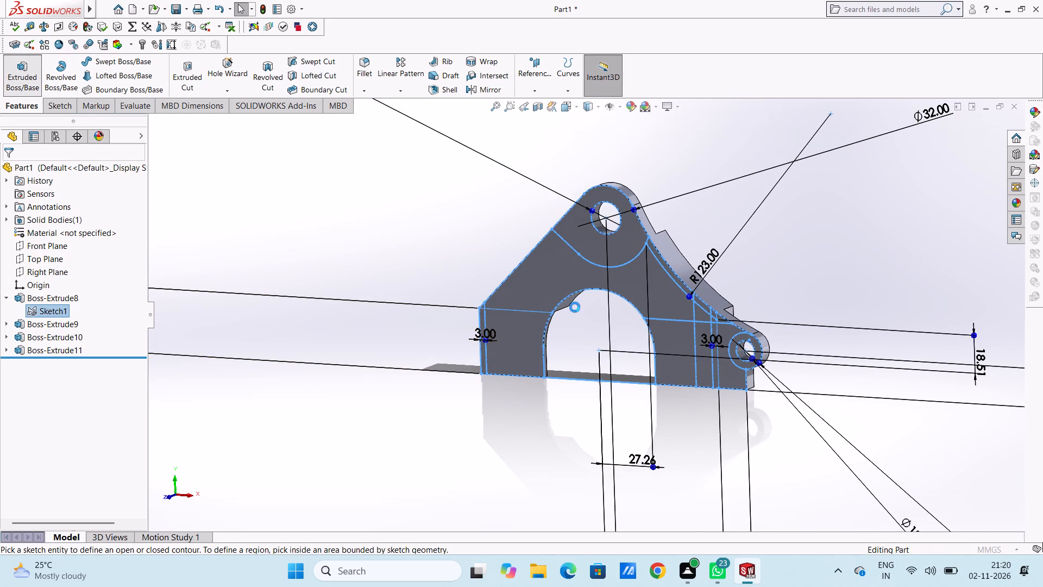
scroll(574, 312, down, 5)
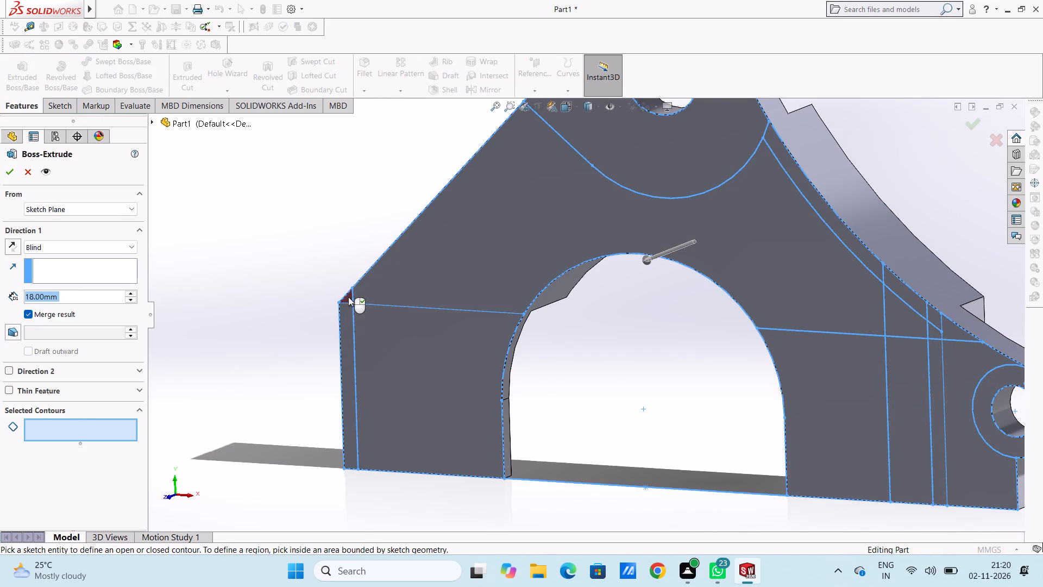
click(348, 297)
click(344, 321)
click(426, 268)
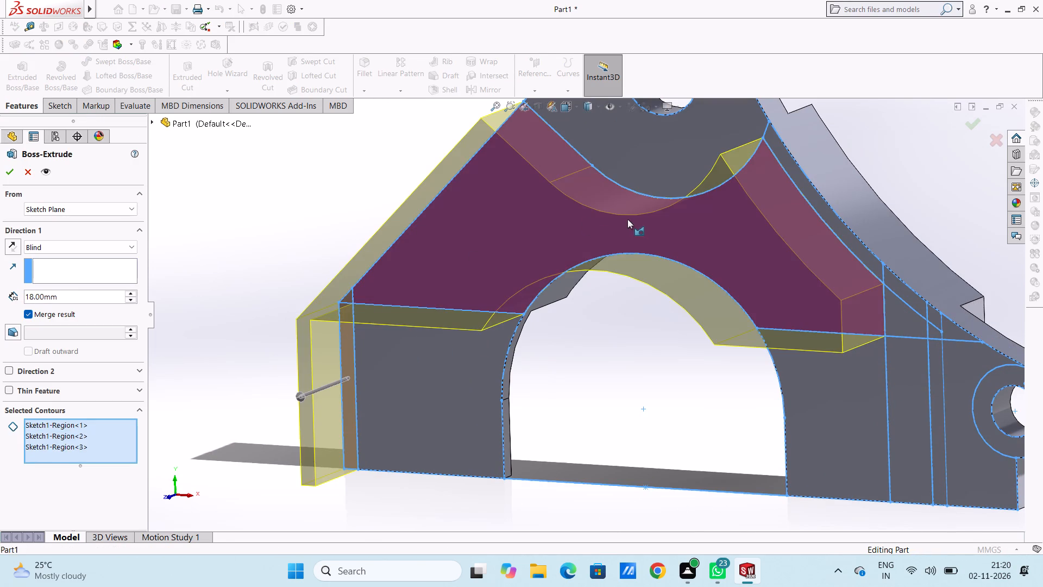
scroll(627, 219, up, 4)
scroll(703, 271, down, 1)
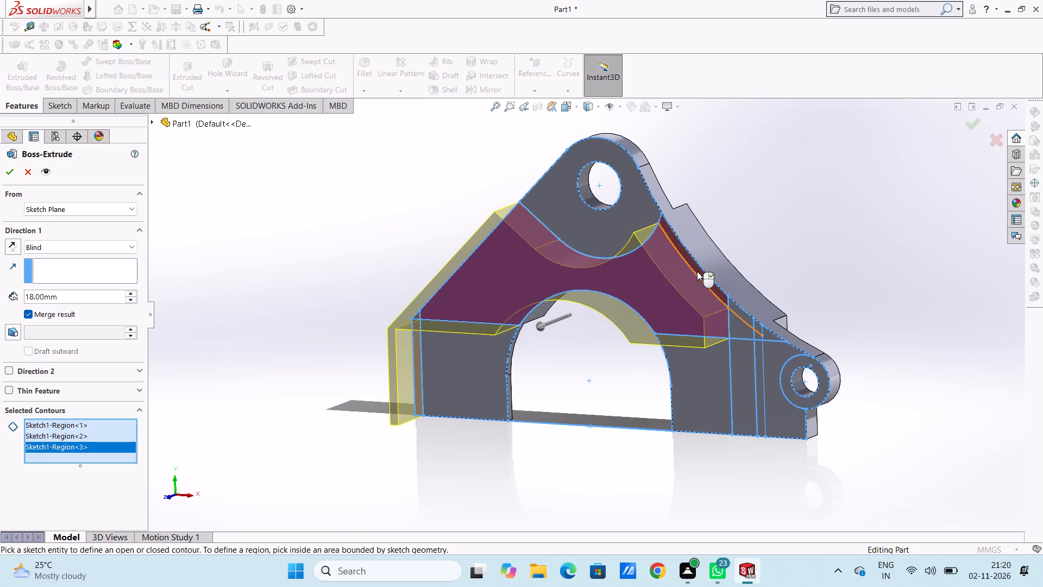
click(697, 270)
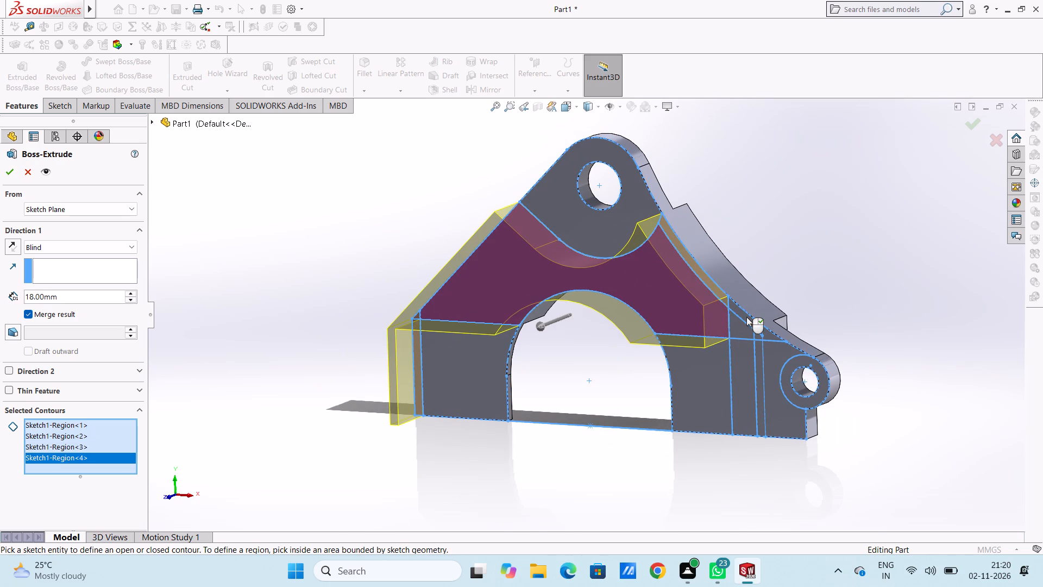
Add the small regions between web and small lug, the narrow 3 mm strip, the leg's outer end and the small lug's ring to the contours.
click(746, 316)
scroll(751, 336, down, 4)
click(720, 309)
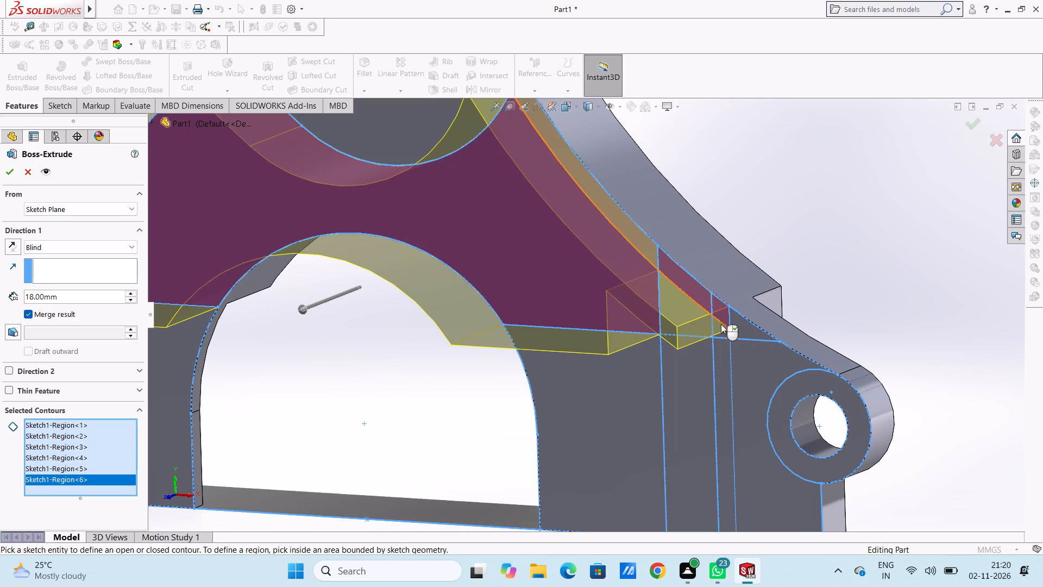
click(722, 332)
middle_drag(694, 373, 701, 358)
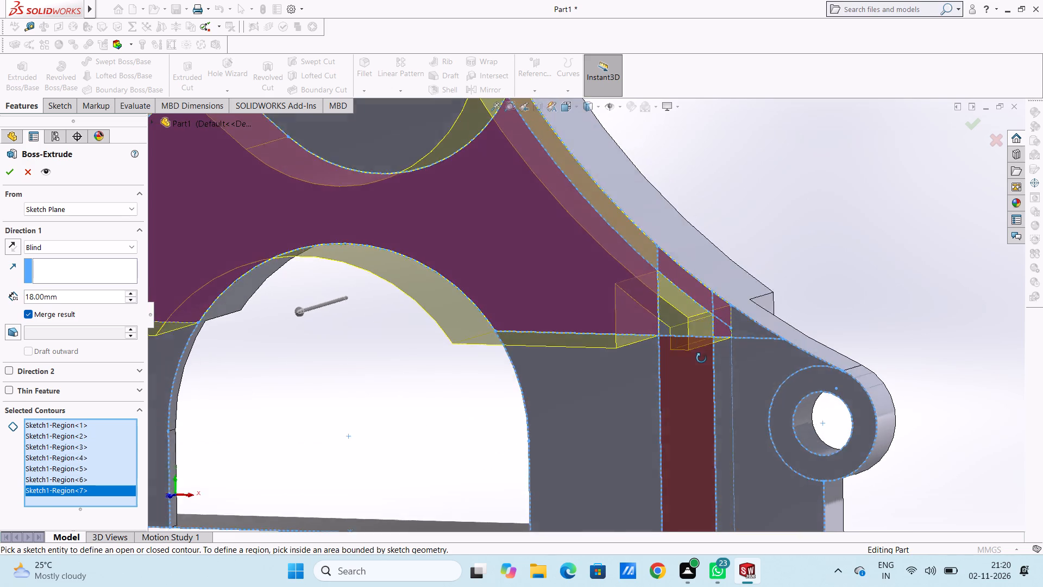
middle_drag(701, 358, 715, 348)
click(675, 324)
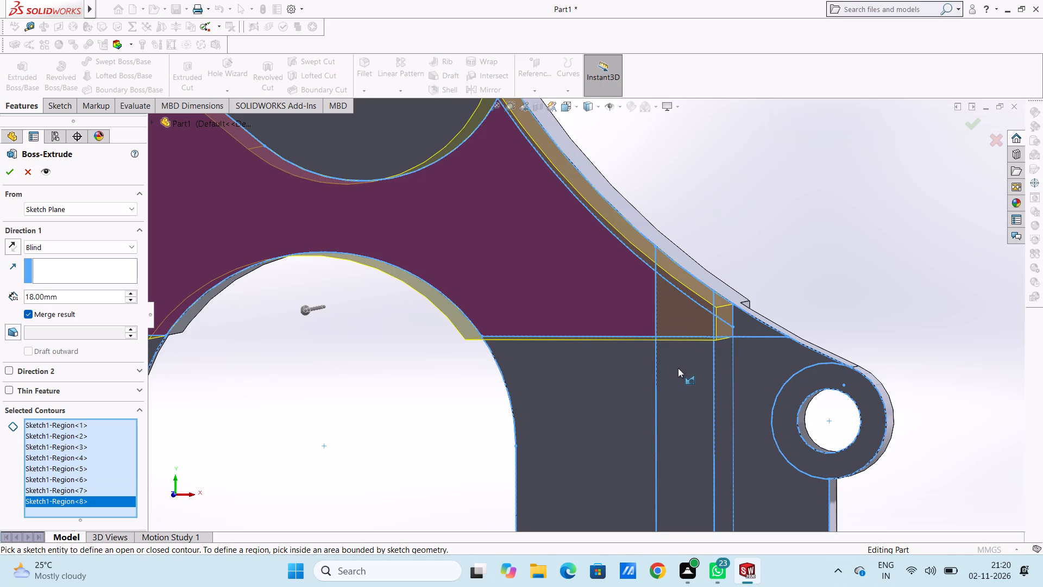
click(718, 367)
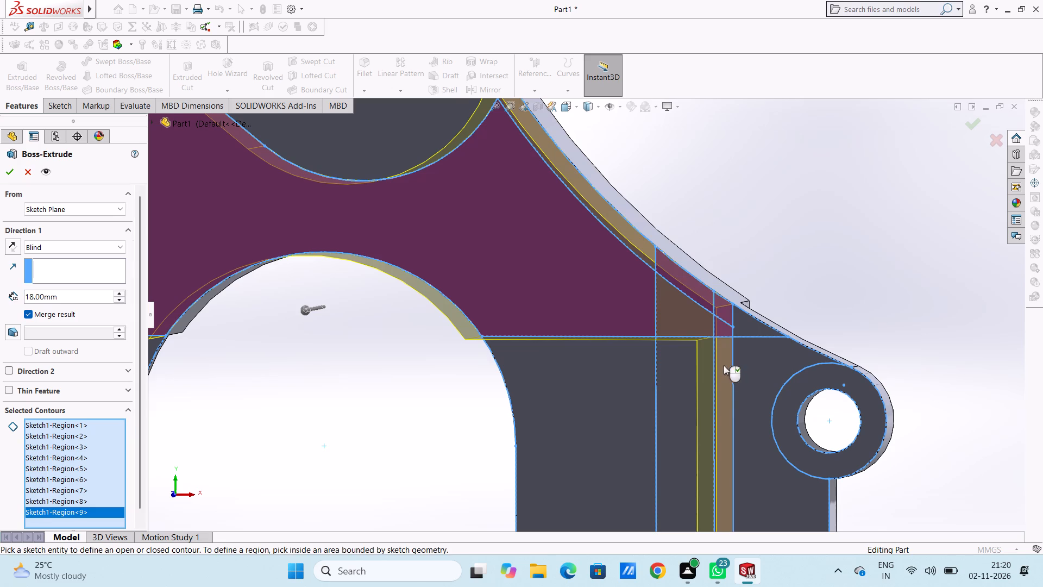
click(744, 328)
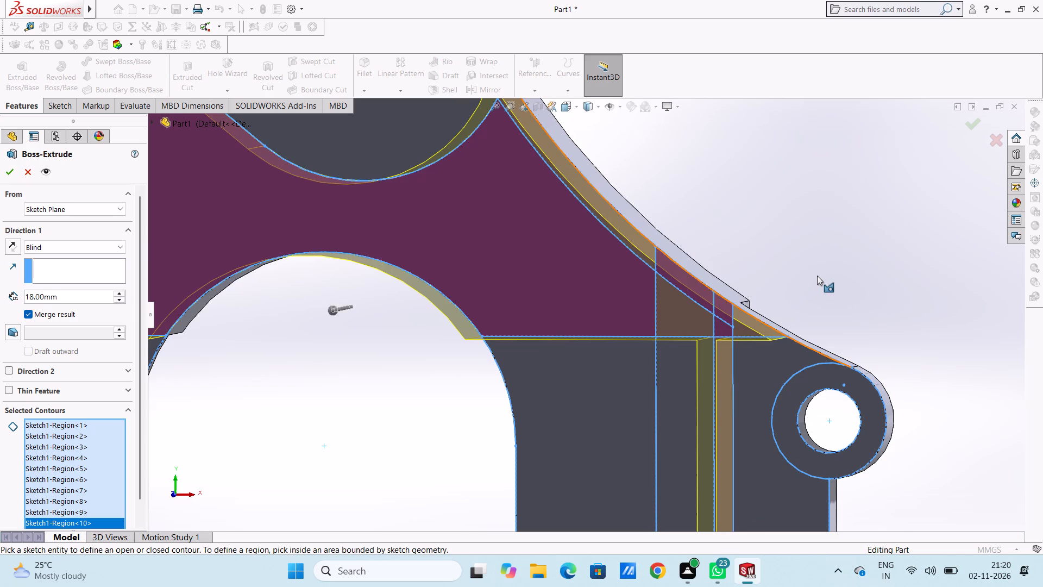
click(768, 380)
click(839, 385)
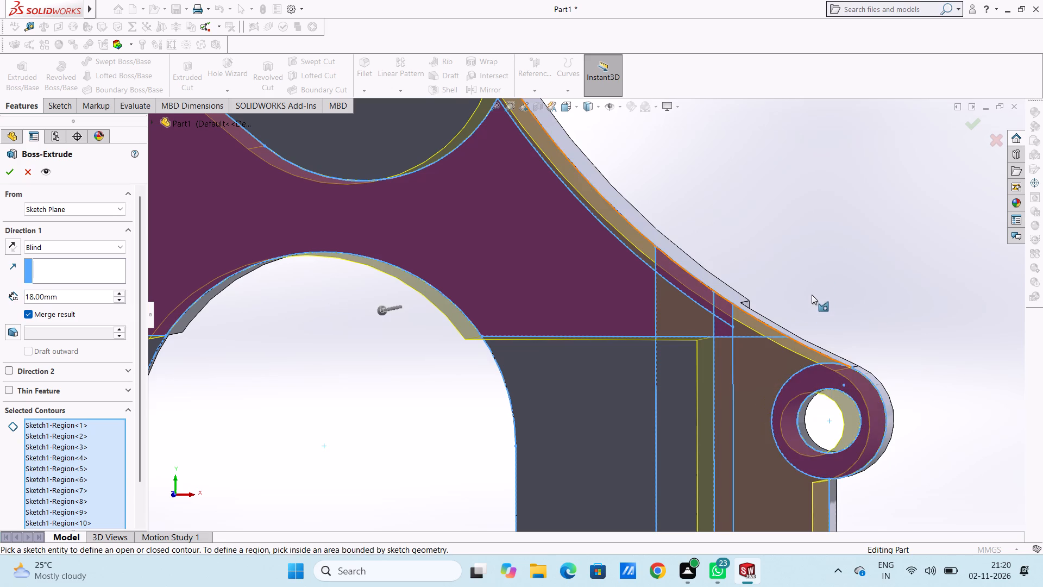
Start the boss extrusion from the raised web face on the bracket's back and reverse its direction away from the web.
scroll(812, 295, up, 5)
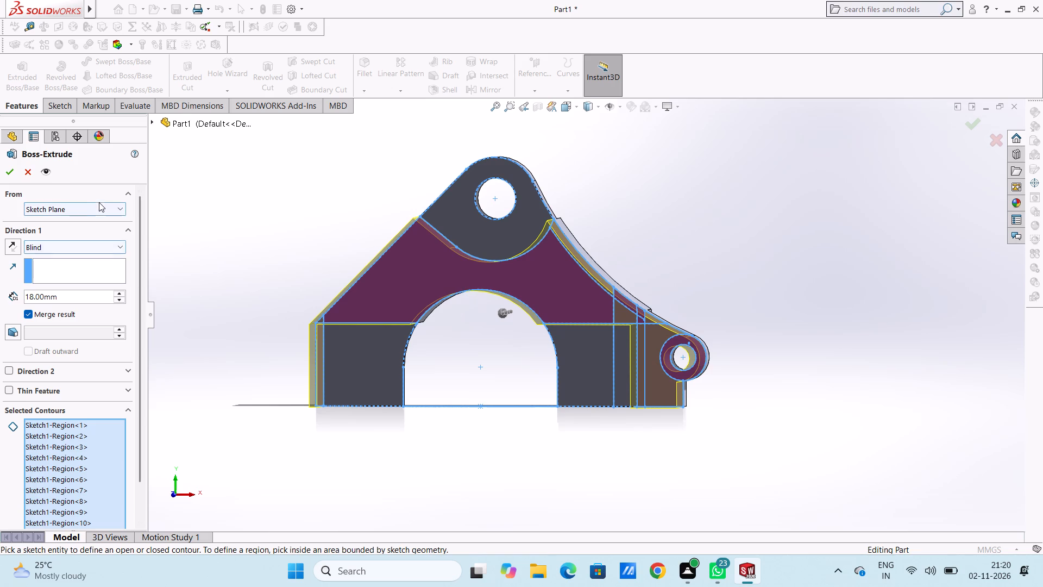
click(100, 204)
click(92, 230)
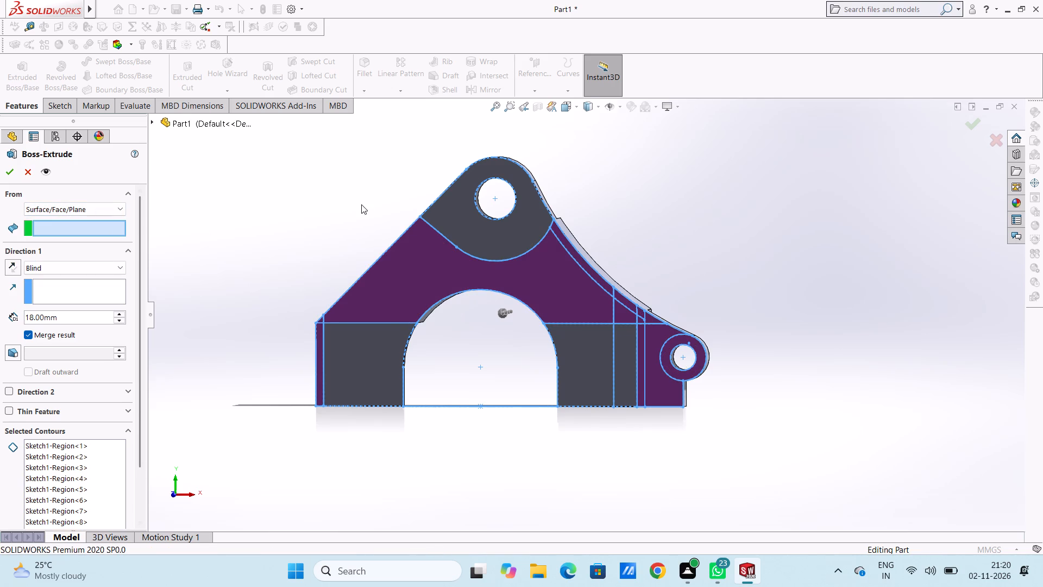
middle_drag(361, 202, 242, 249)
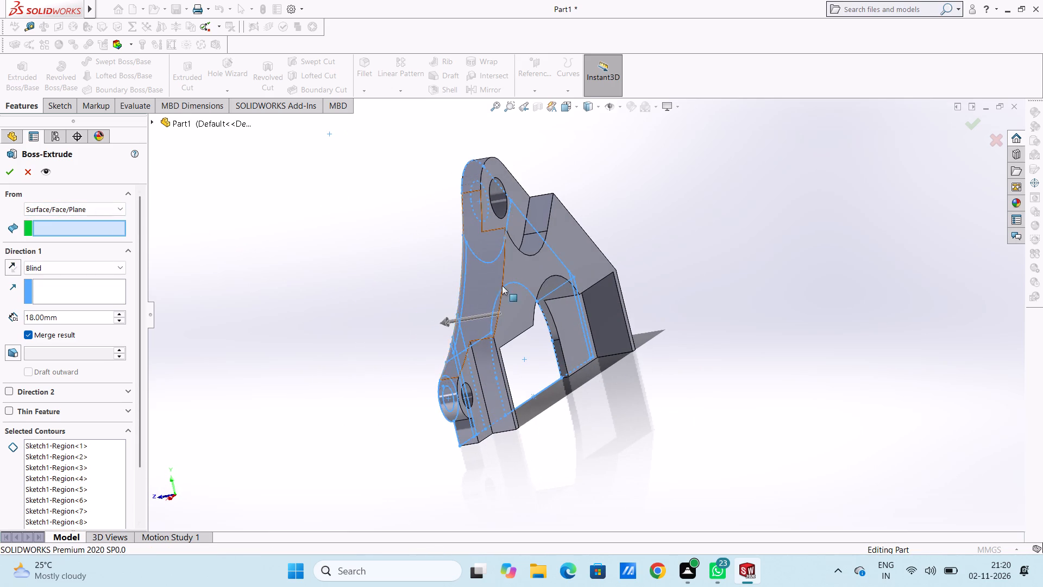
click(517, 277)
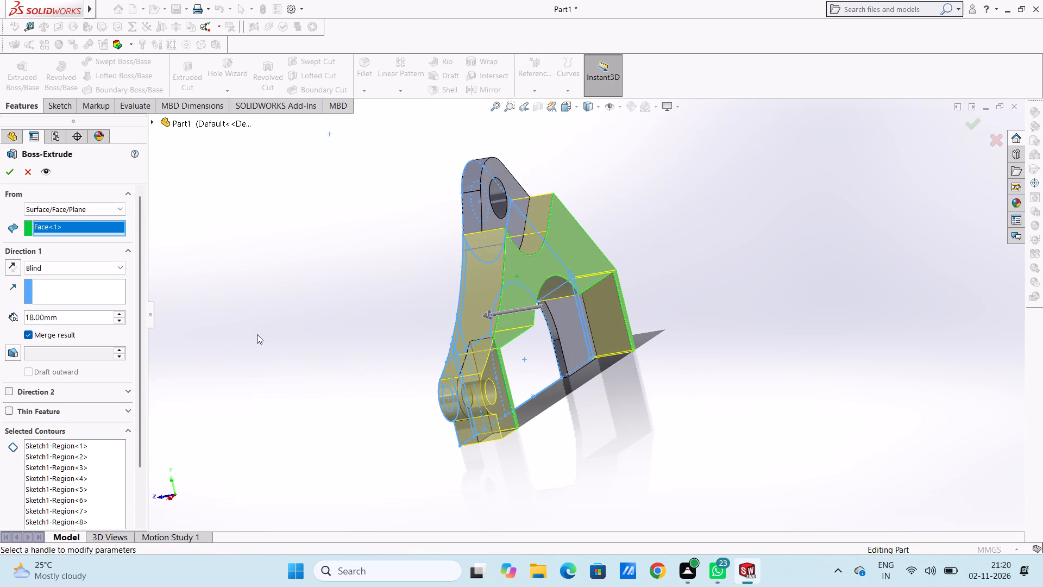
click(15, 264)
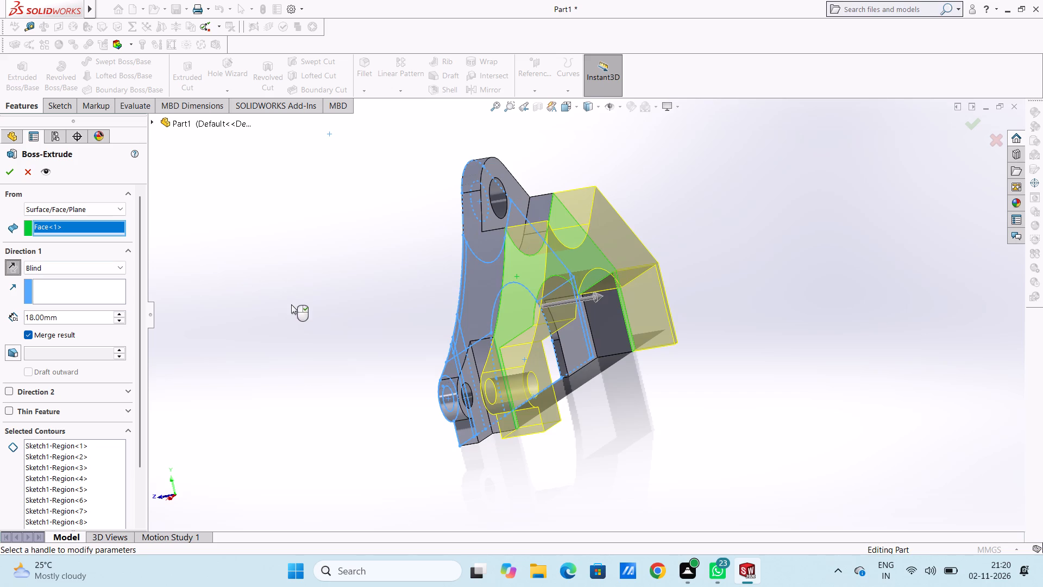
middle_drag(293, 304, 368, 284)
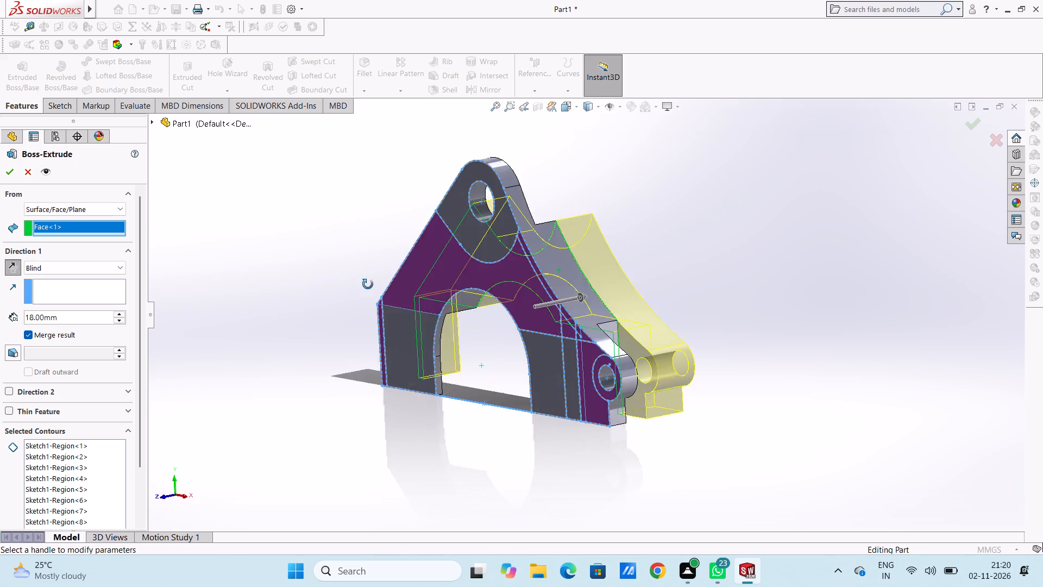
middle_drag(368, 284, 265, 302)
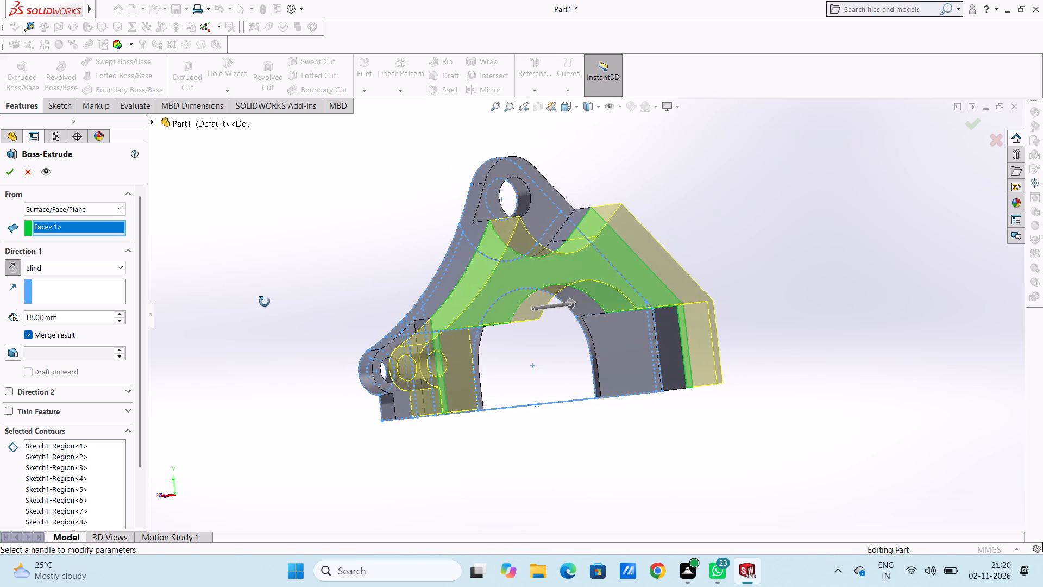
middle_drag(265, 302, 425, 276)
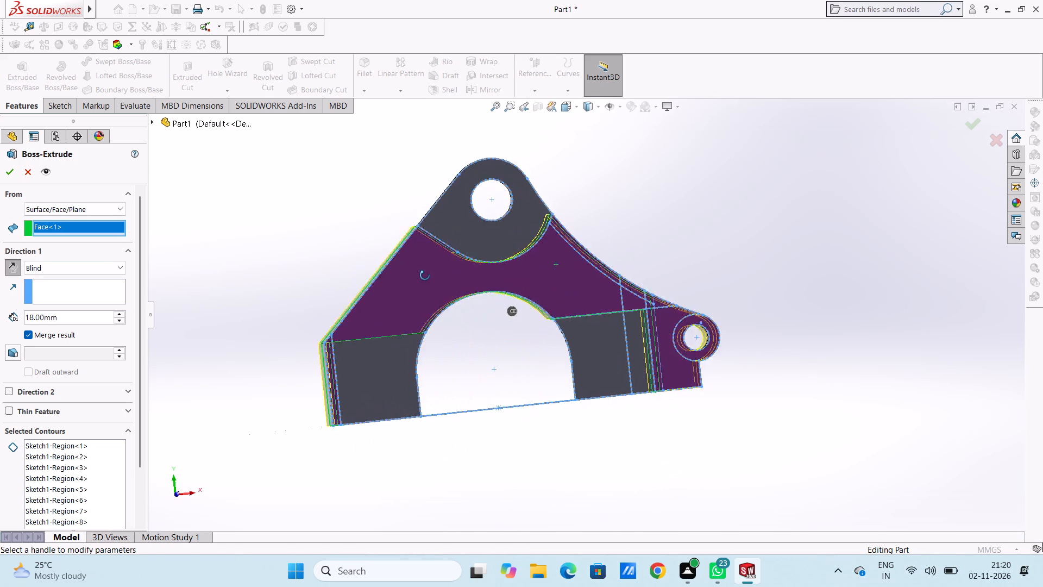
middle_drag(425, 276, 388, 278)
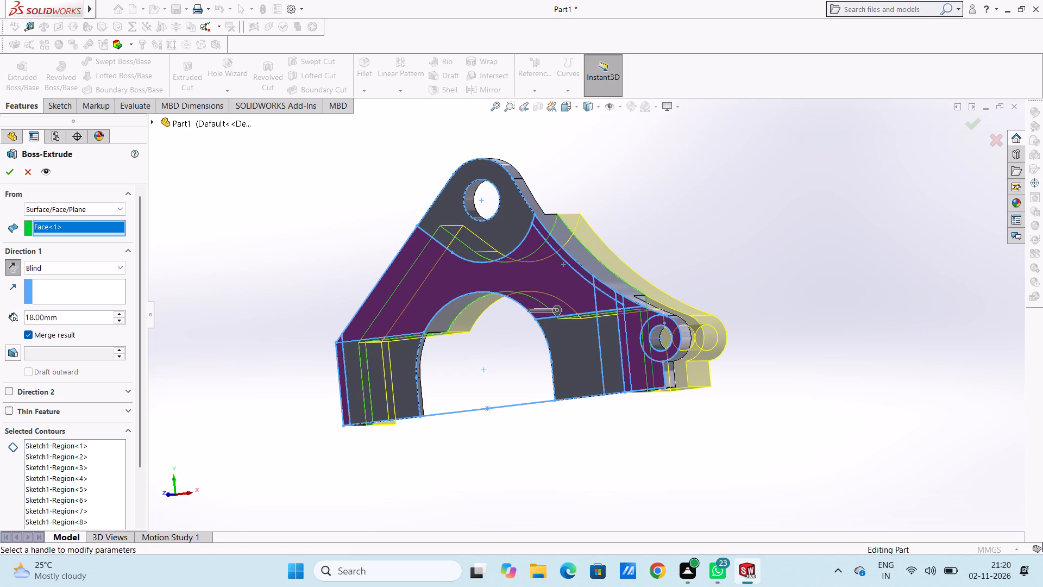
Set the blind depth to 8 mm and finish the boss extrusion of the selected regions.
click(78, 320)
click(78, 320)
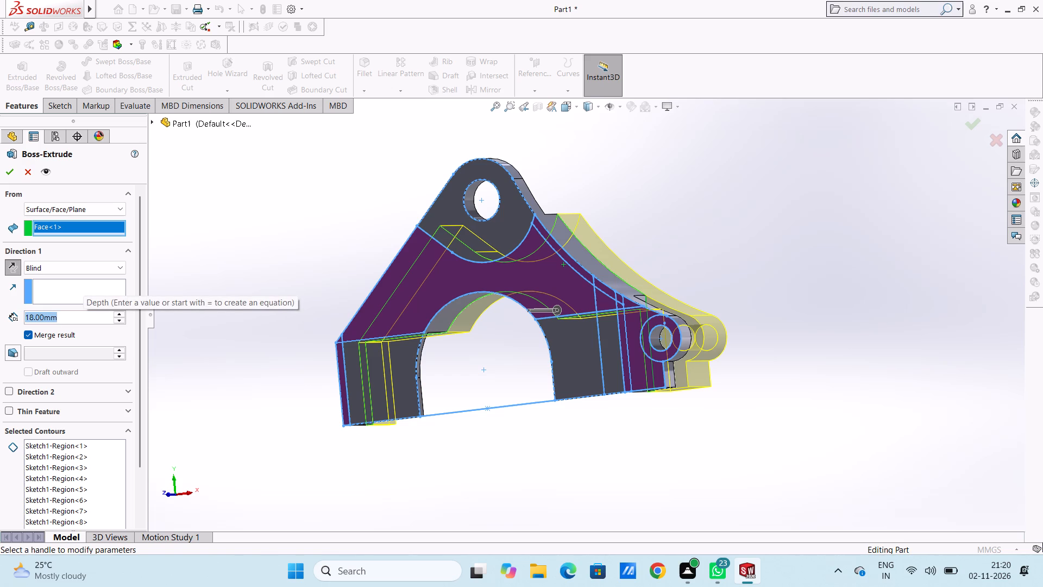
key(8)
key(Return)
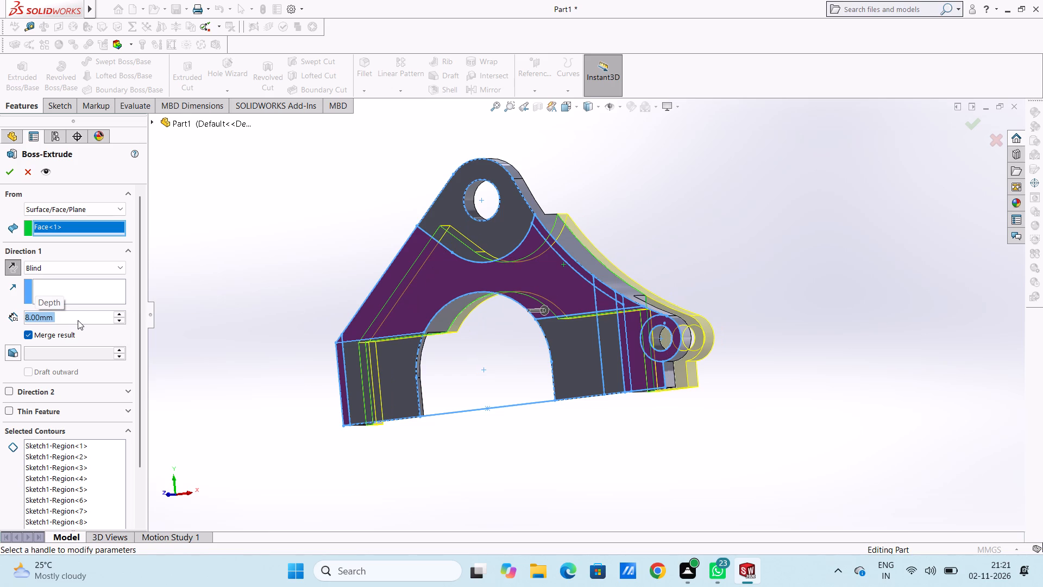
click(10, 170)
click(238, 212)
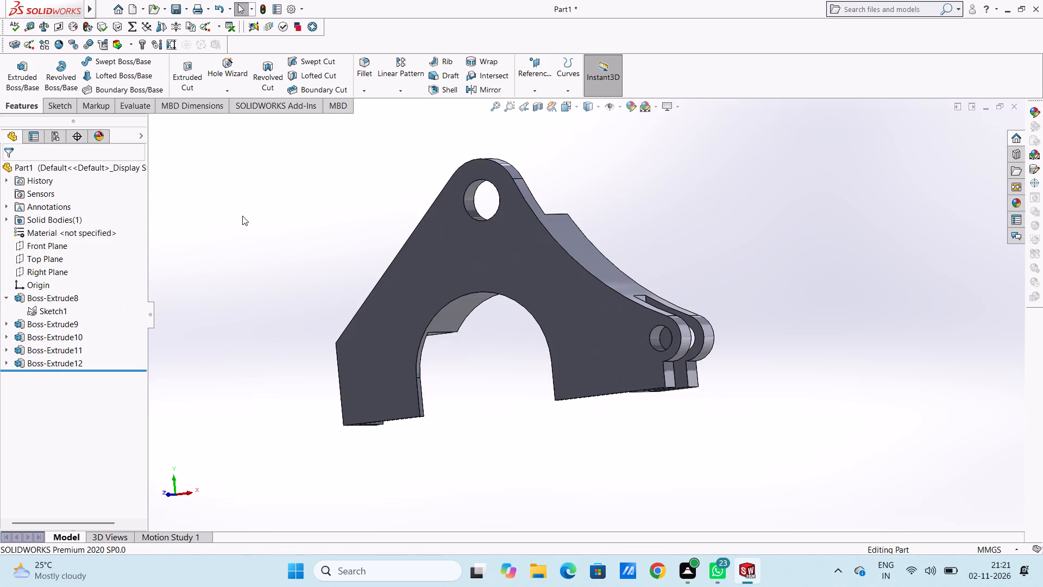
Examine the bracket from the back, side and front to check the new 8 mm boss and the forked small lug.
middle_drag(295, 216, 148, 252)
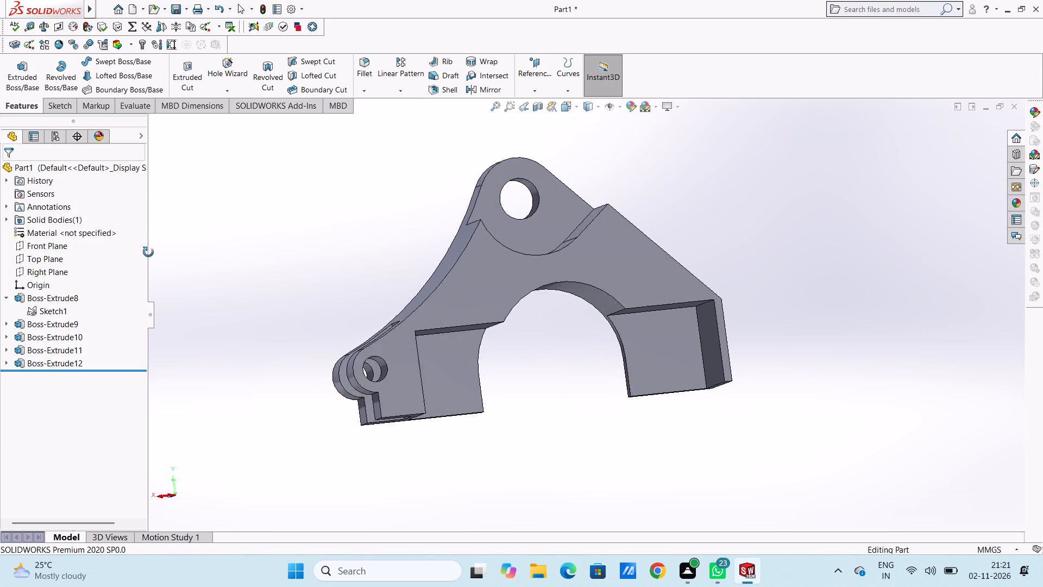
middle_drag(148, 252, 128, 273)
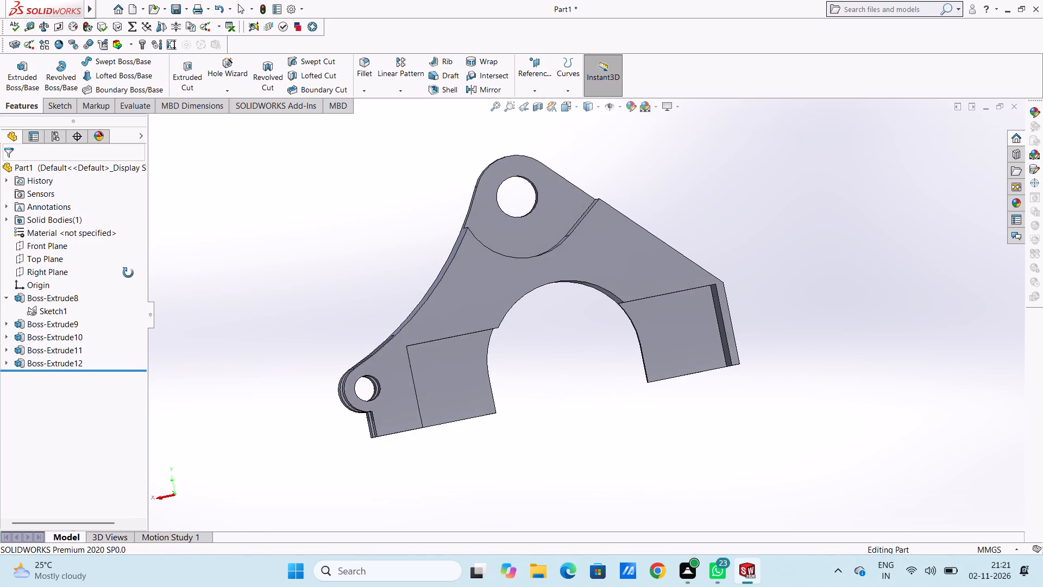
middle_drag(128, 273, 173, 276)
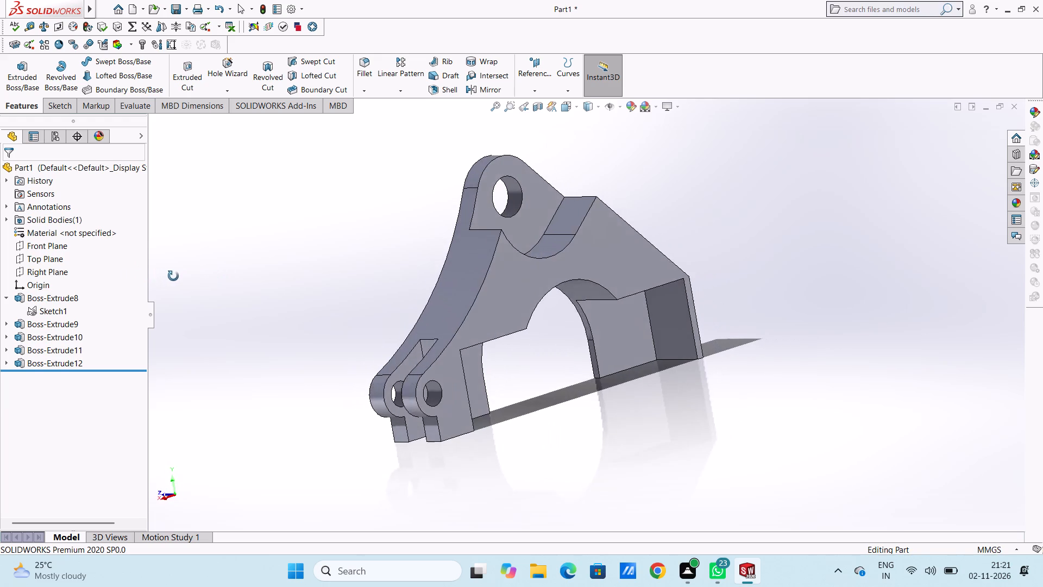
middle_drag(173, 276, 228, 260)
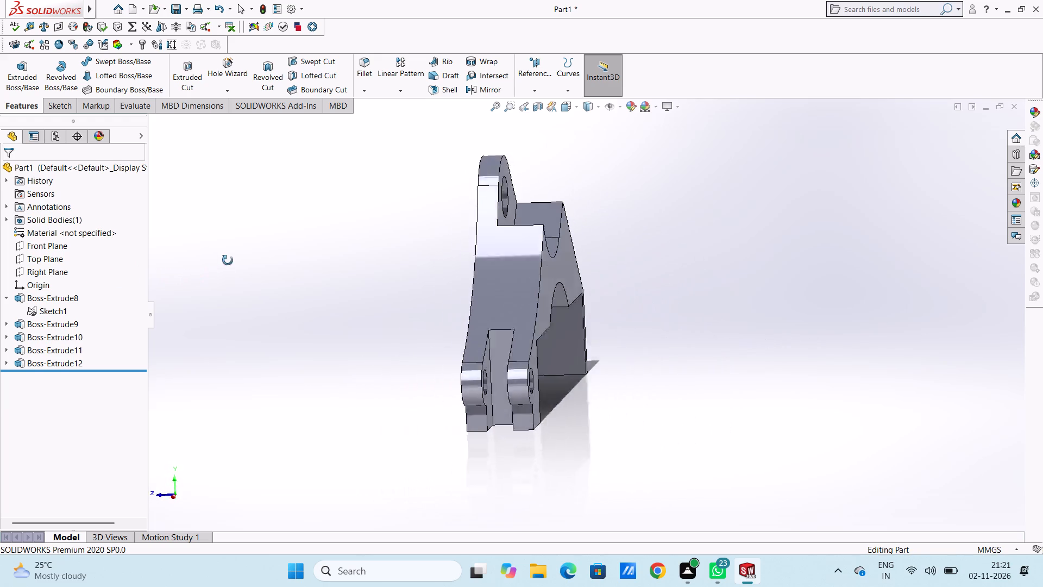
middle_drag(228, 260, 185, 299)
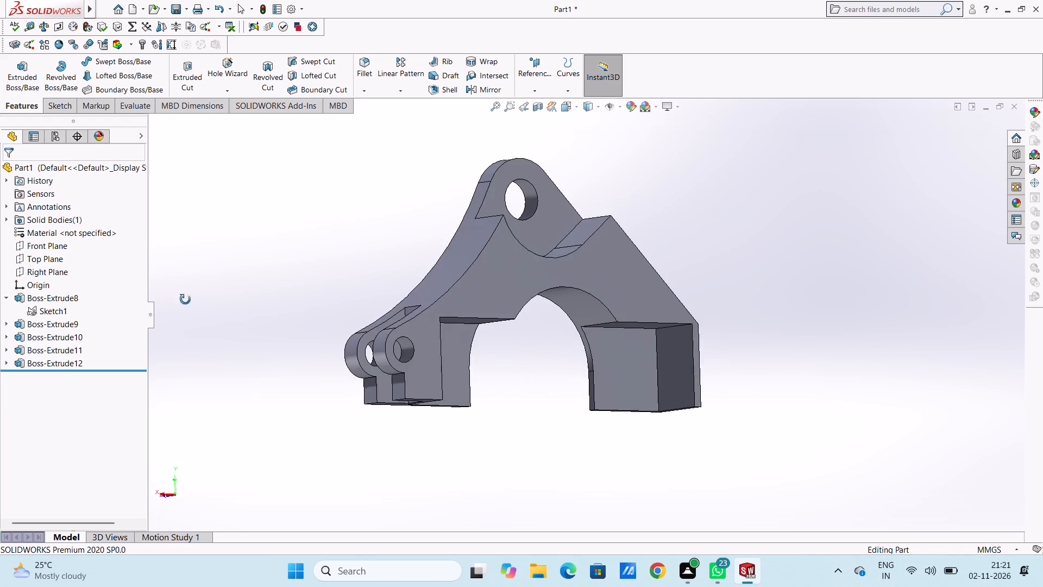
middle_drag(185, 299, 306, 300)
scroll(358, 257, up, 3)
scroll(535, 203, down, 2)
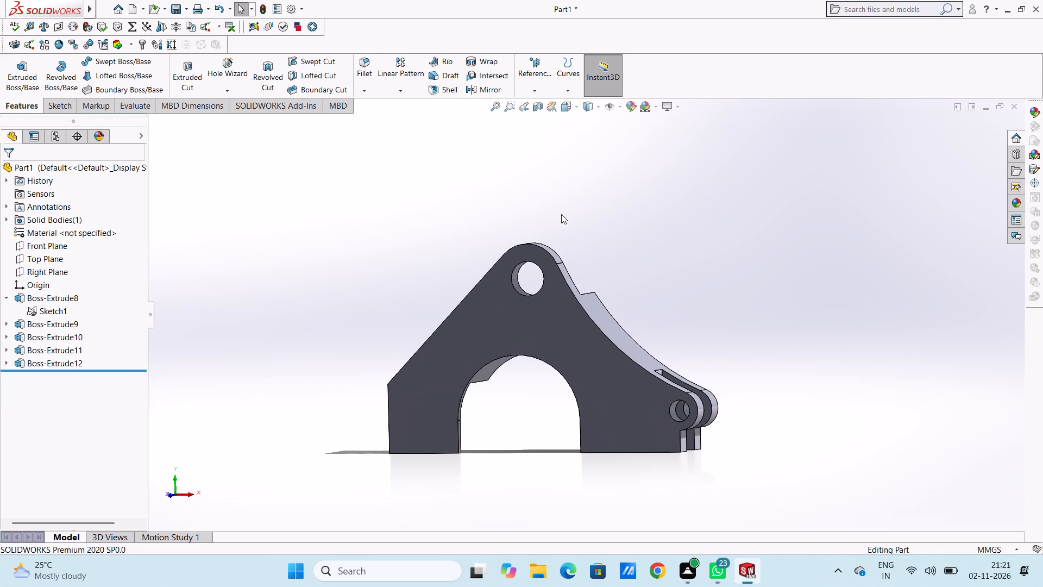
scroll(596, 333, up, 2)
scroll(569, 369, down, 2)
scroll(567, 375, up, 2)
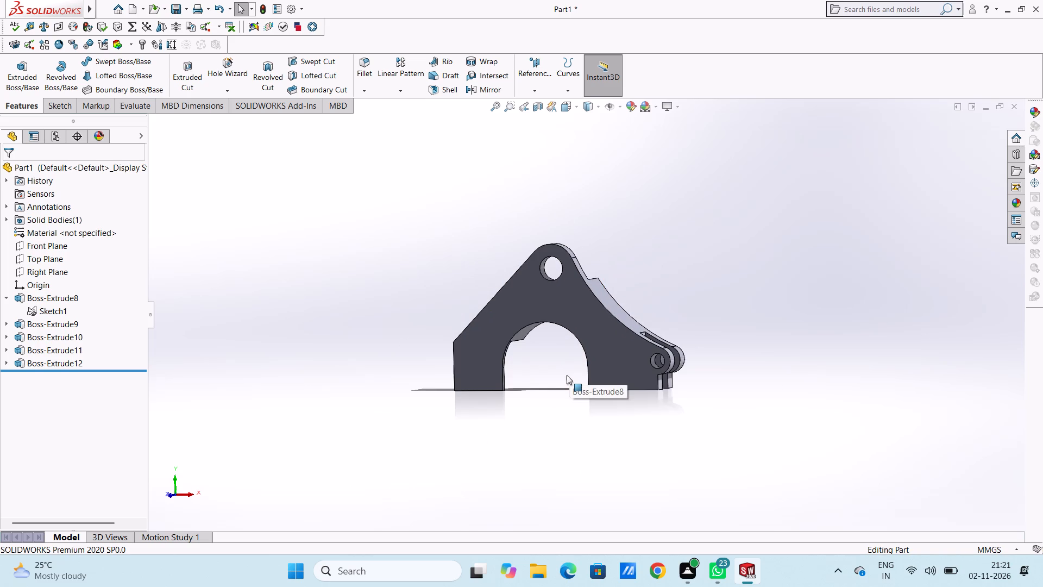
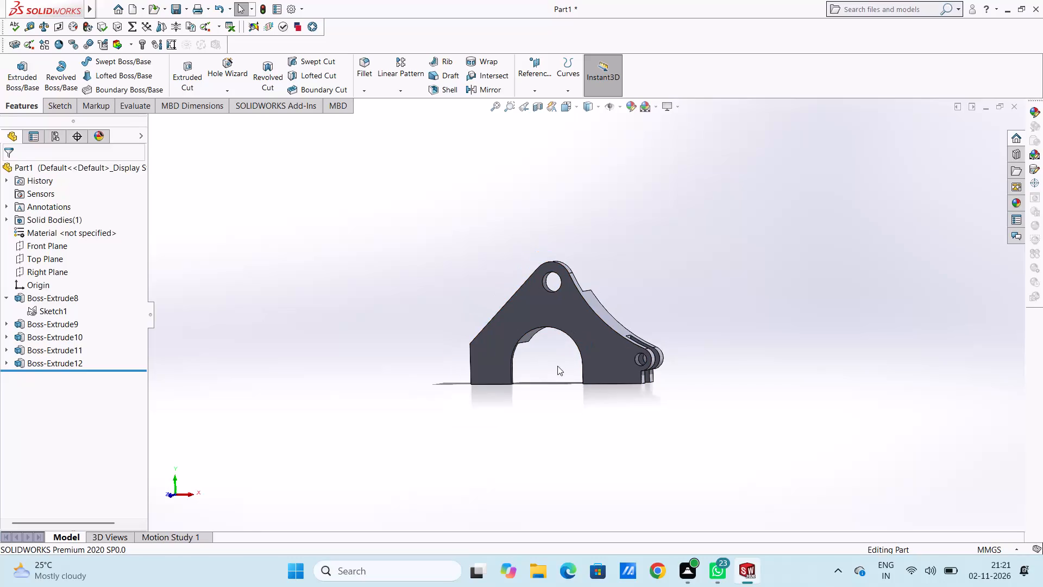
Start a boss extrusion of Sketch1 and select the curved rim strip's regions and the narrow 3 mm vertical strip beside the small lug as contours.
scroll(557, 366, down, 1)
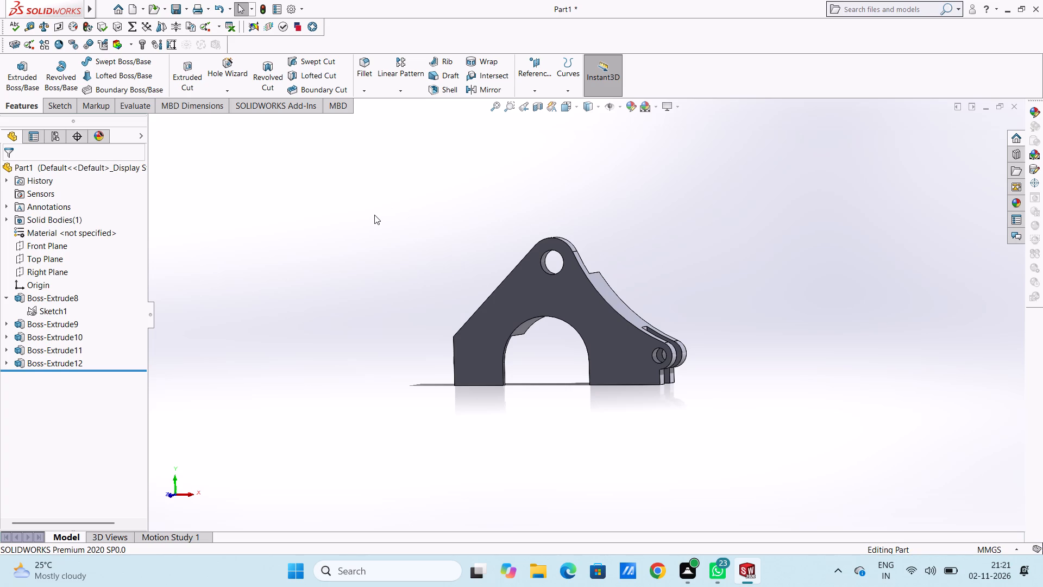
middle_drag(388, 303, 399, 316)
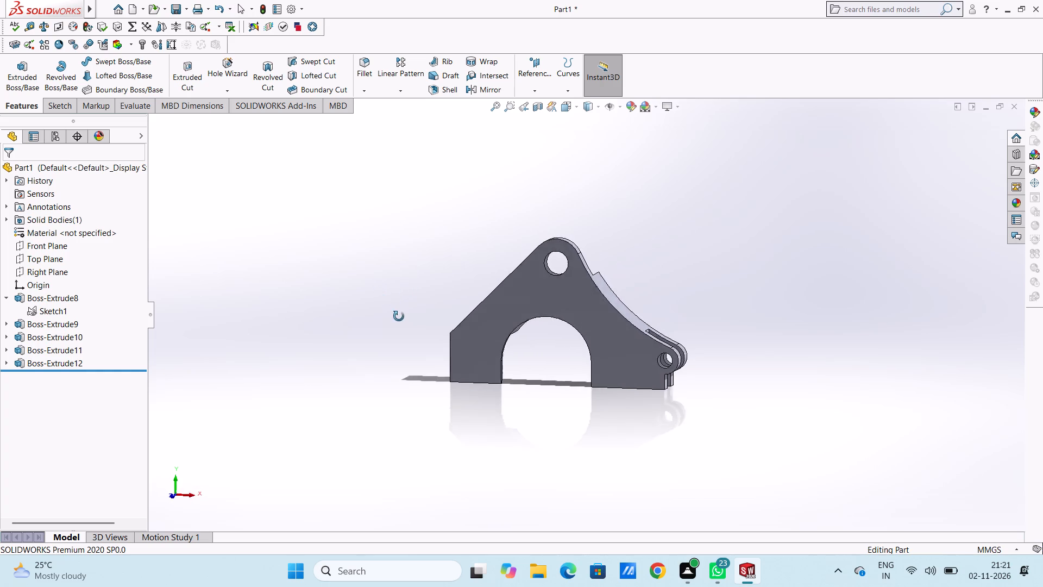
middle_drag(399, 316, 376, 320)
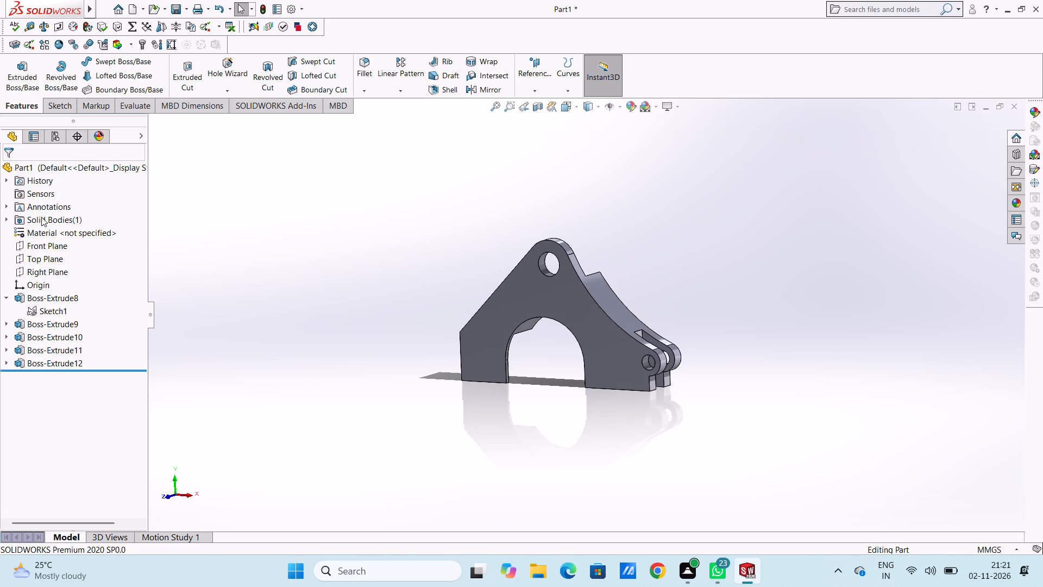
click(47, 308)
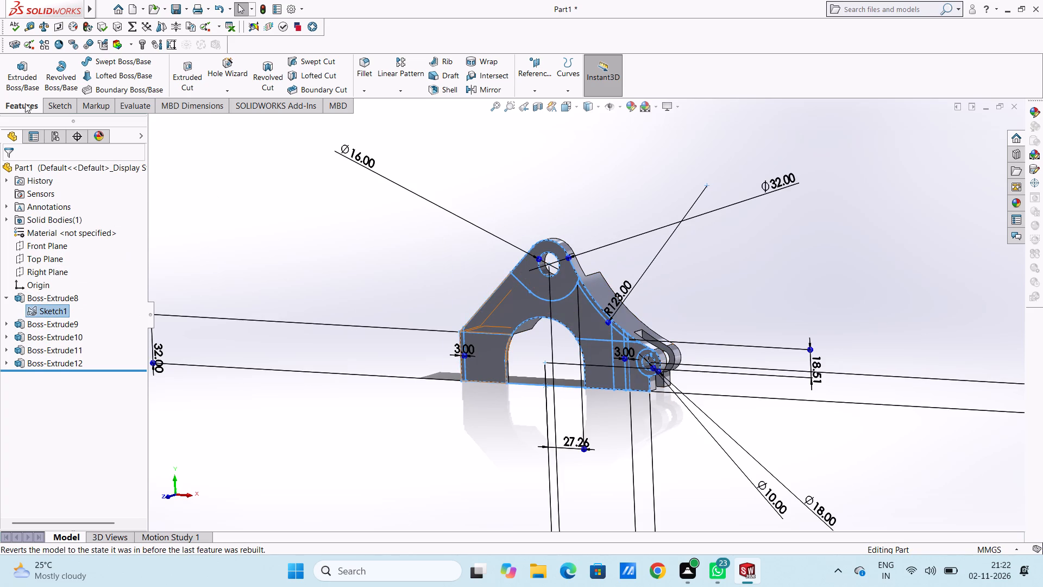
click(24, 66)
scroll(631, 338, down, 4)
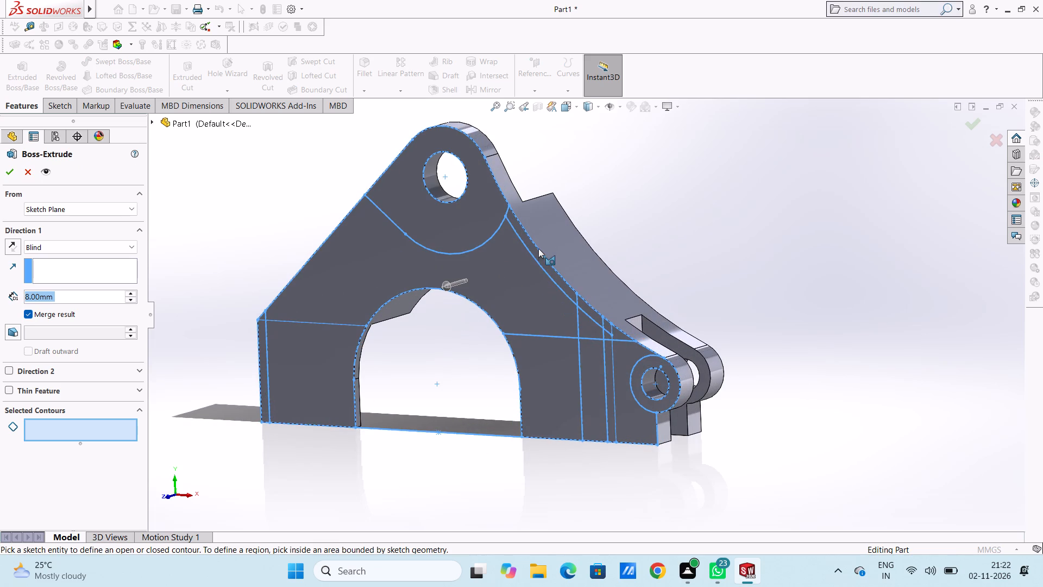
click(537, 256)
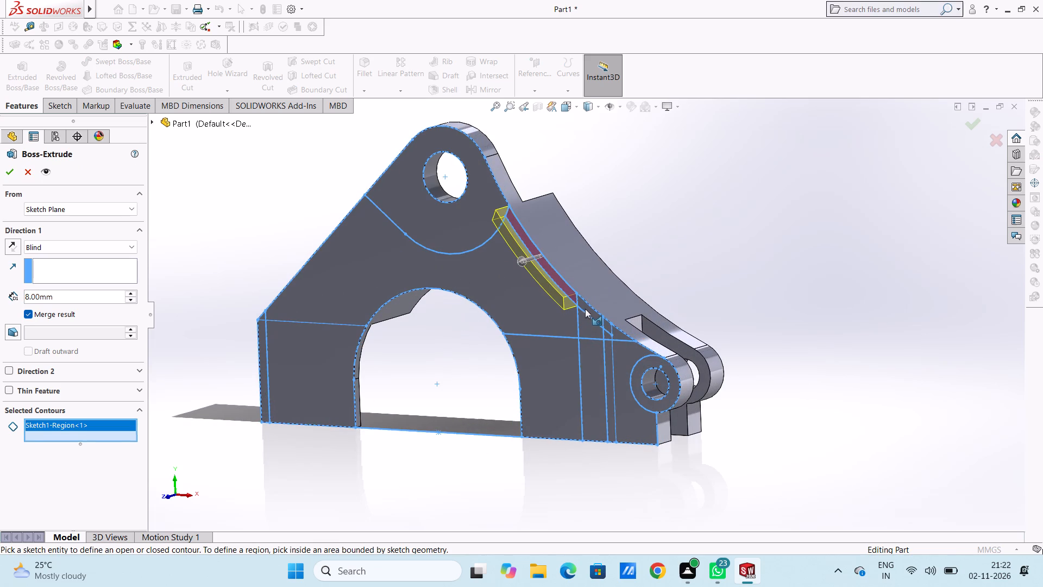
click(586, 308)
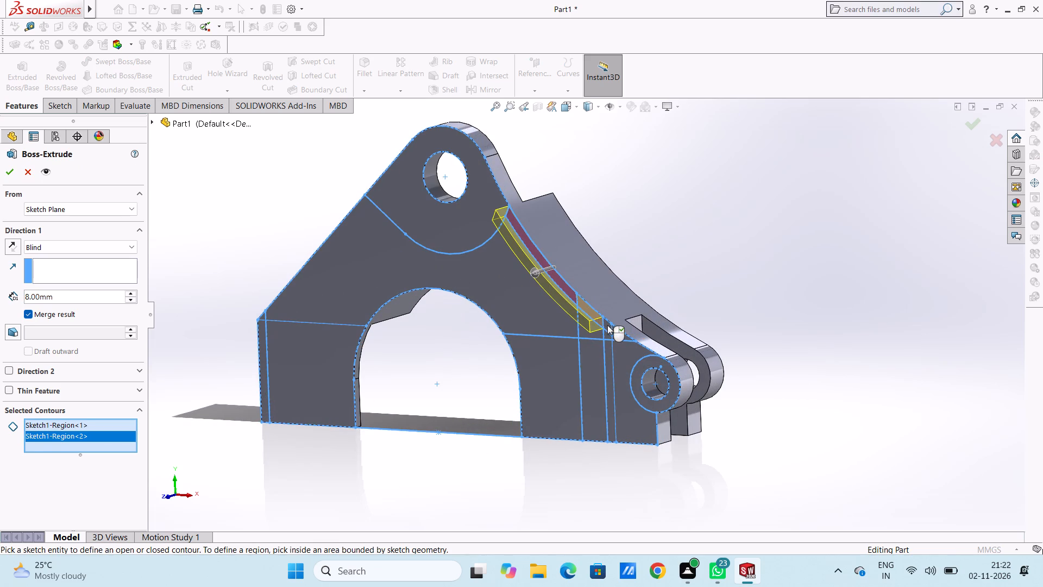
click(607, 325)
scroll(607, 344, down, 3)
middle_drag(607, 344, 630, 311)
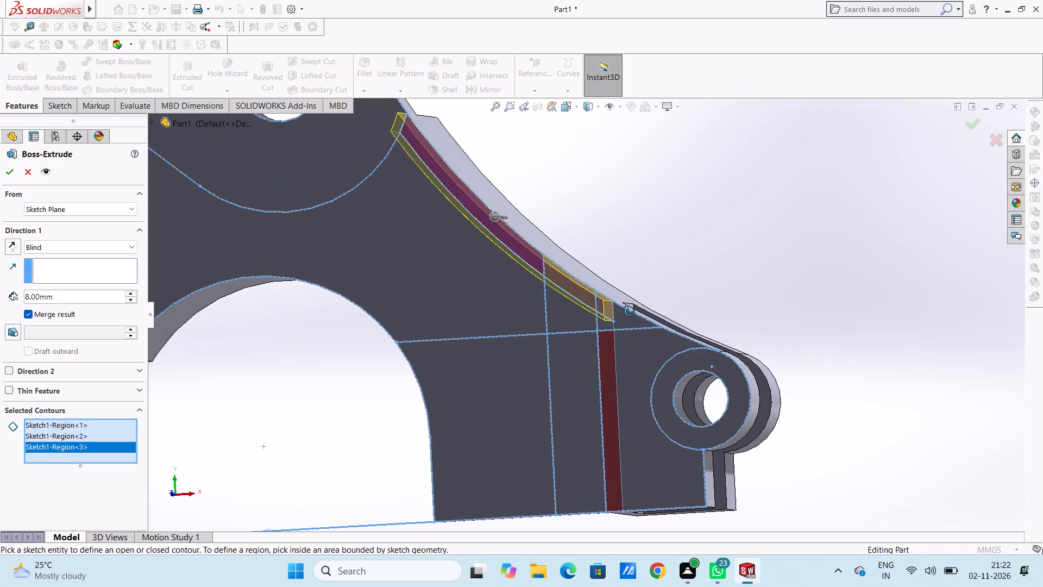
middle_drag(630, 311, 638, 310)
click(604, 324)
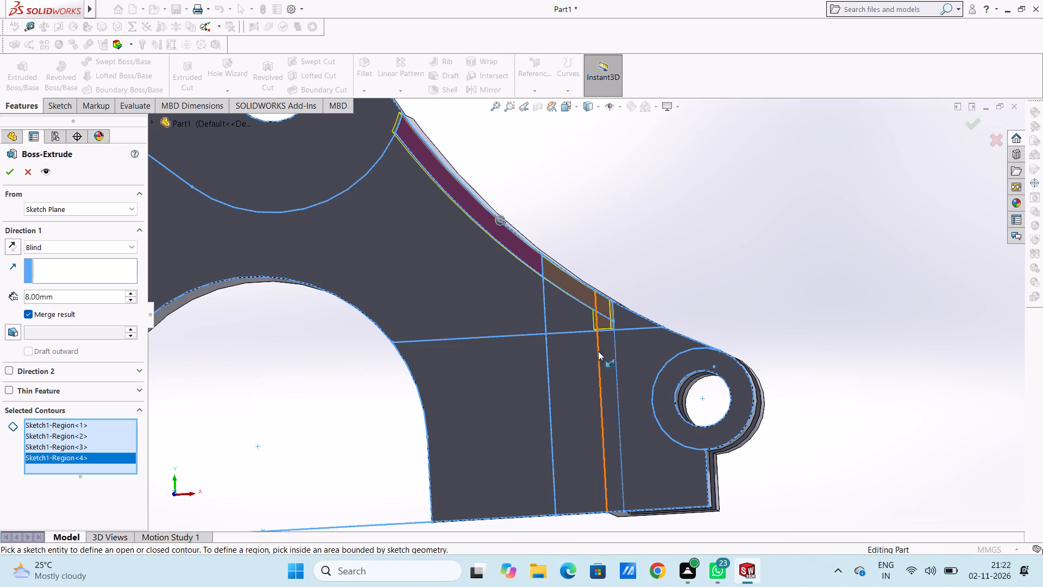
click(604, 354)
Start the boss extrusion from the large face on the bracket's back and reverse its direction to point outward from the body.
scroll(719, 243, up, 3)
middle_drag(661, 258, 659, 262)
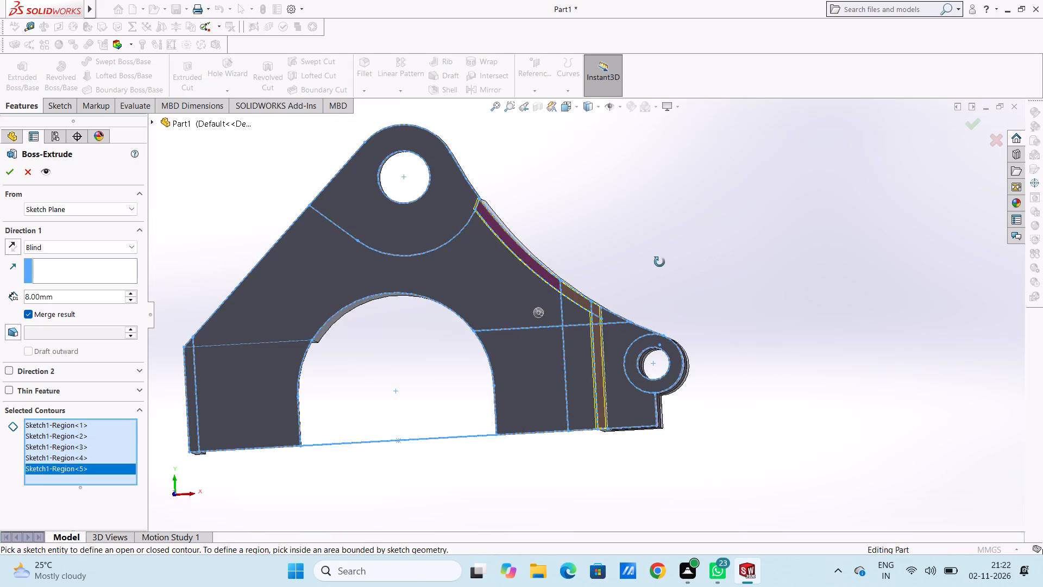
middle_drag(659, 262, 636, 303)
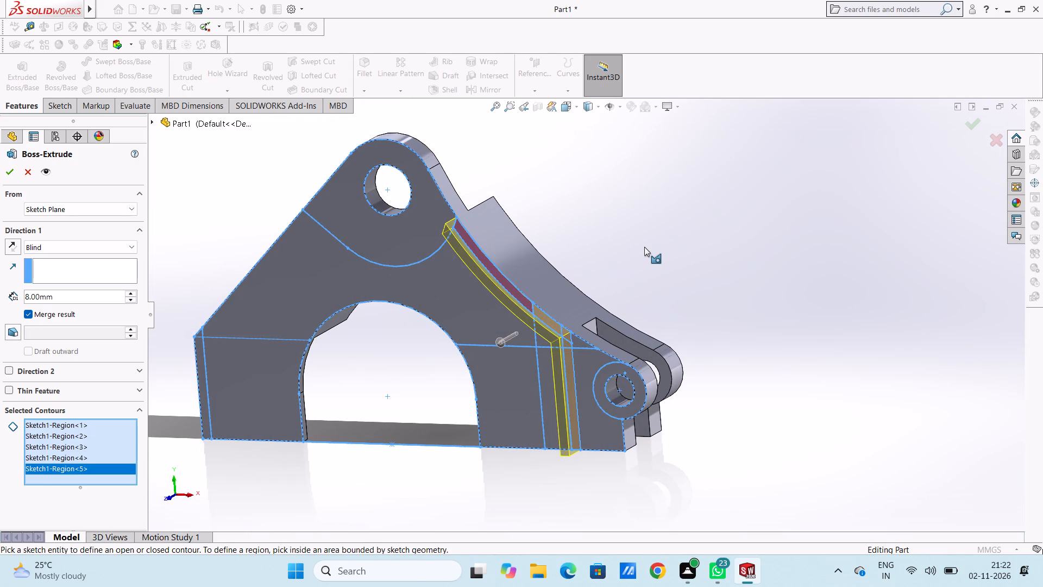
scroll(644, 247, up, 3)
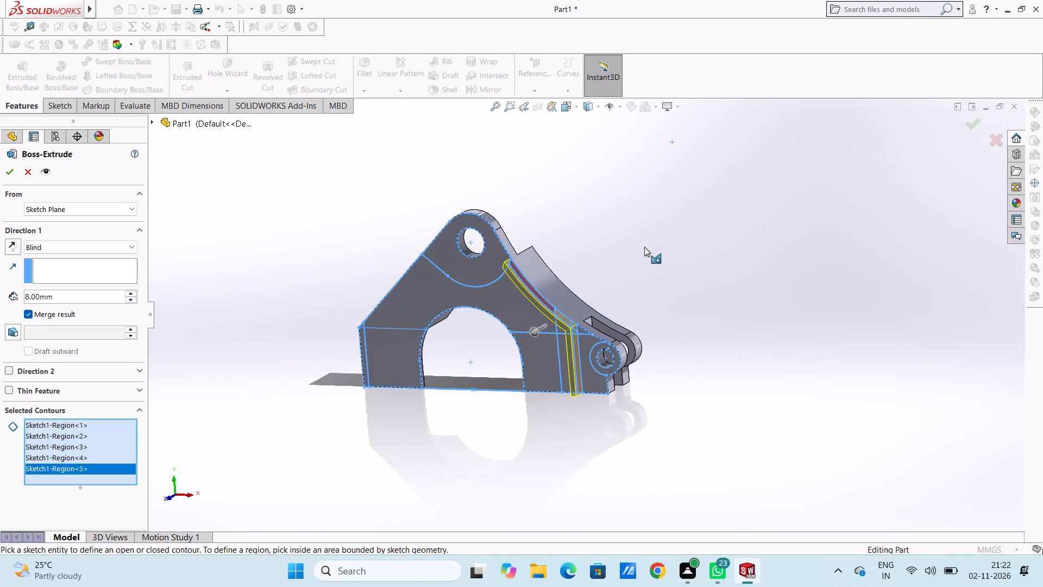
click(102, 208)
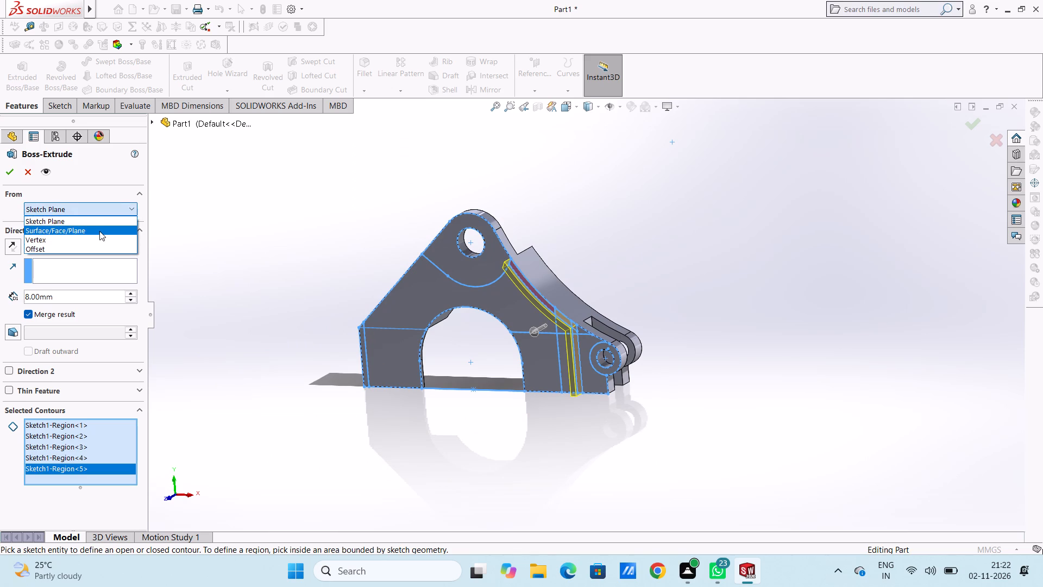
click(99, 227)
middle_drag(781, 243, 665, 314)
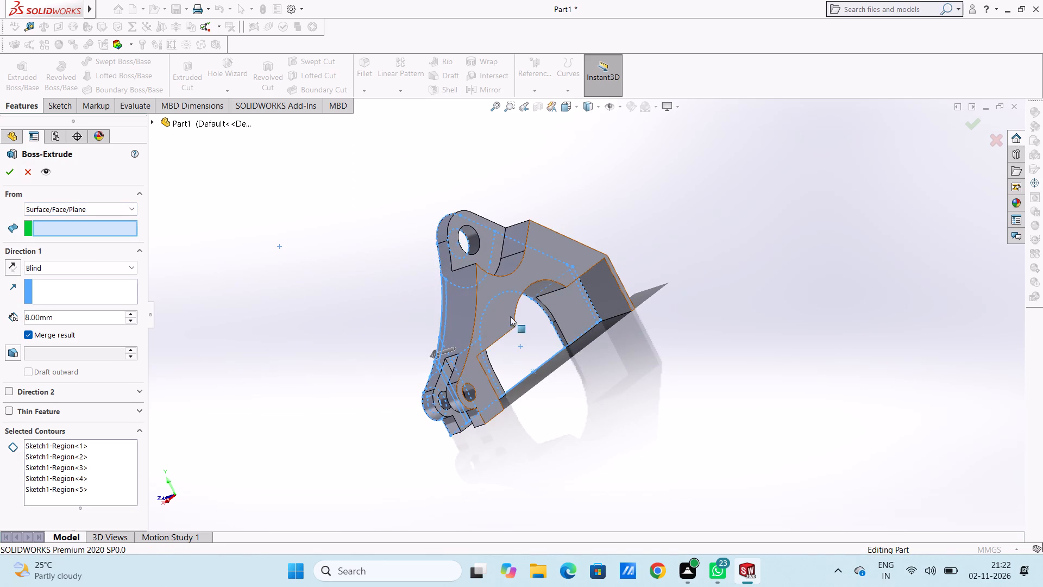
click(492, 308)
middle_drag(328, 373, 366, 350)
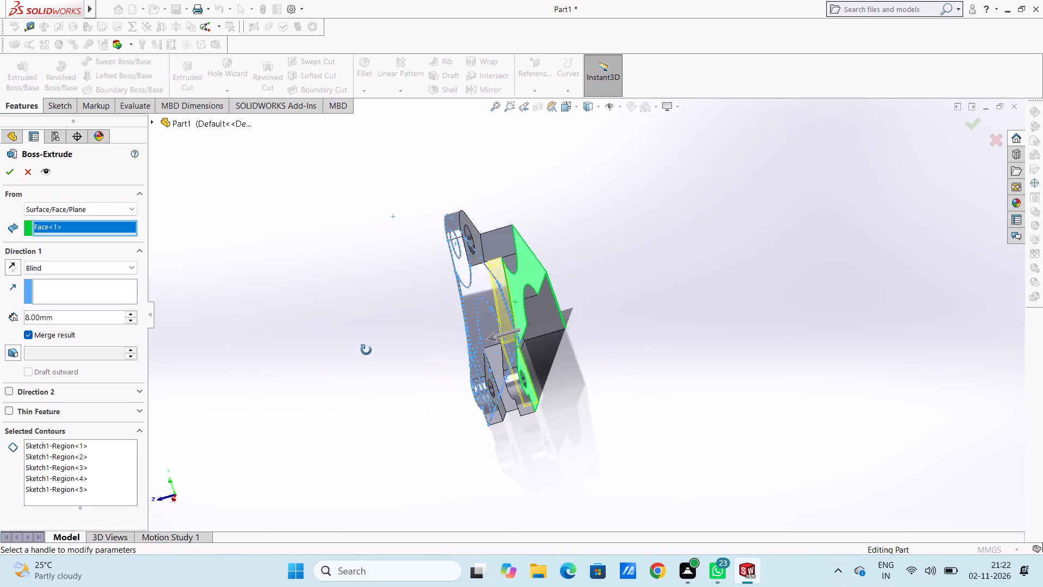
middle_drag(366, 350, 374, 348)
click(15, 267)
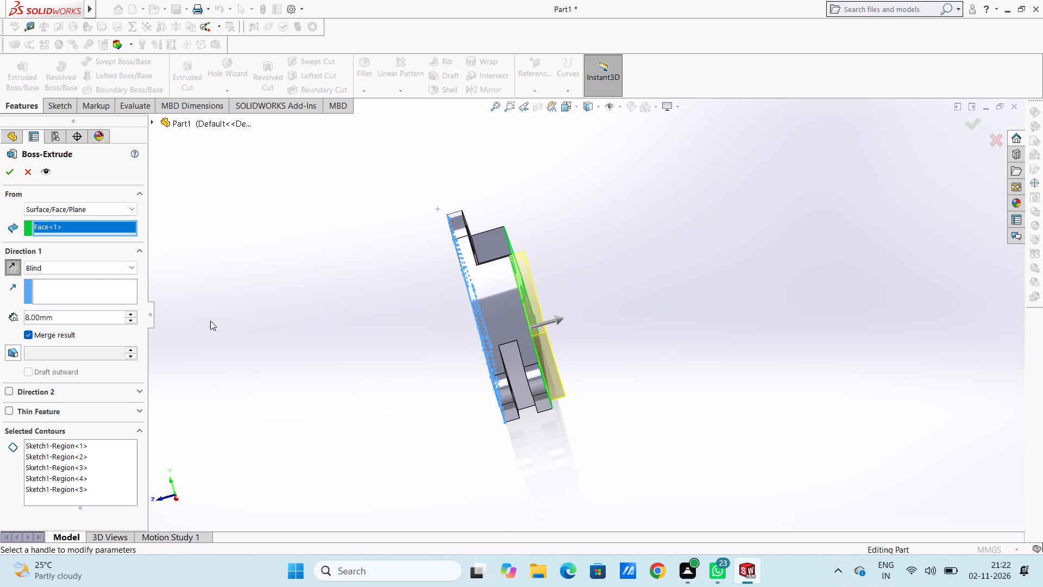
middle_drag(293, 351, 354, 361)
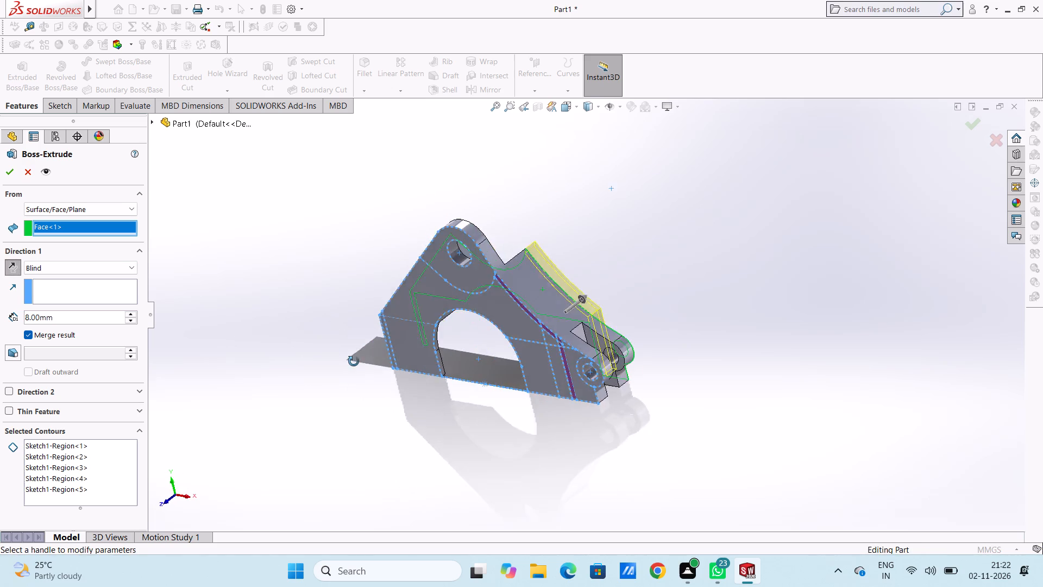
middle_drag(354, 361, 342, 379)
middle_drag(337, 379, 317, 371)
middle_drag(316, 366, 331, 367)
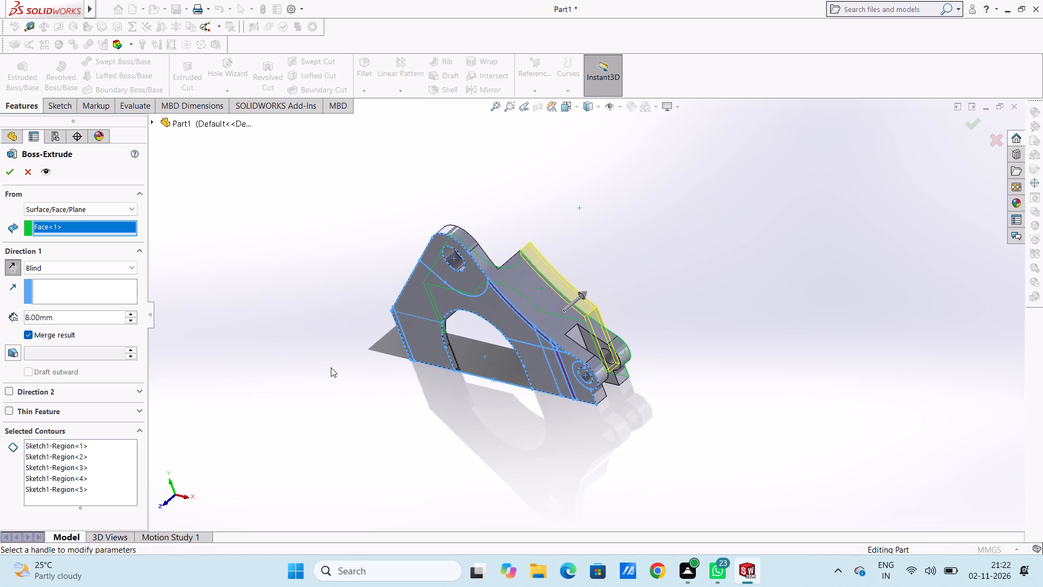
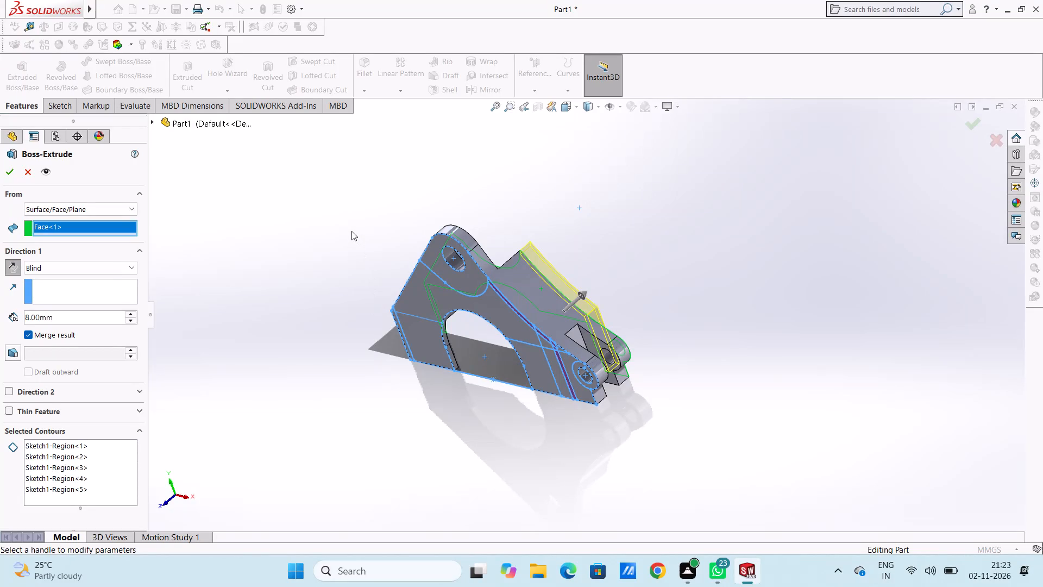
Set the rim and strip extrusion's depth to 7 mm and finish the boss.
double_click(85, 316)
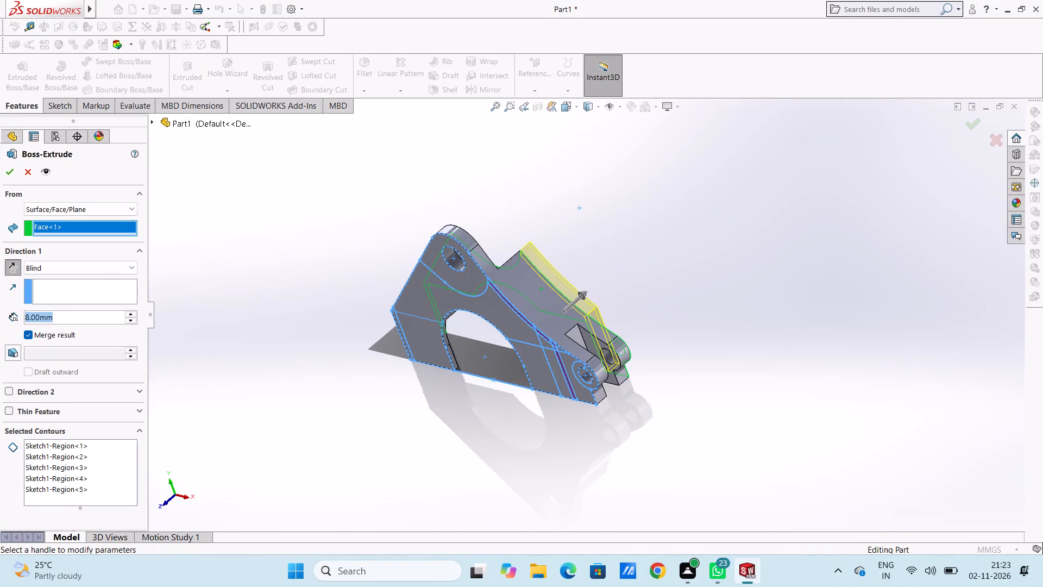
key(7)
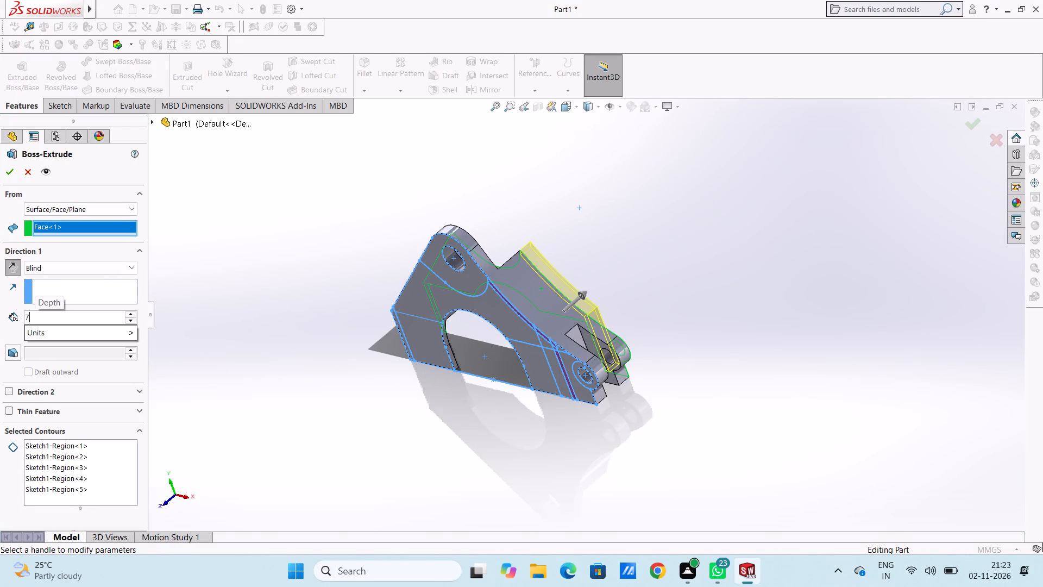
key(Return)
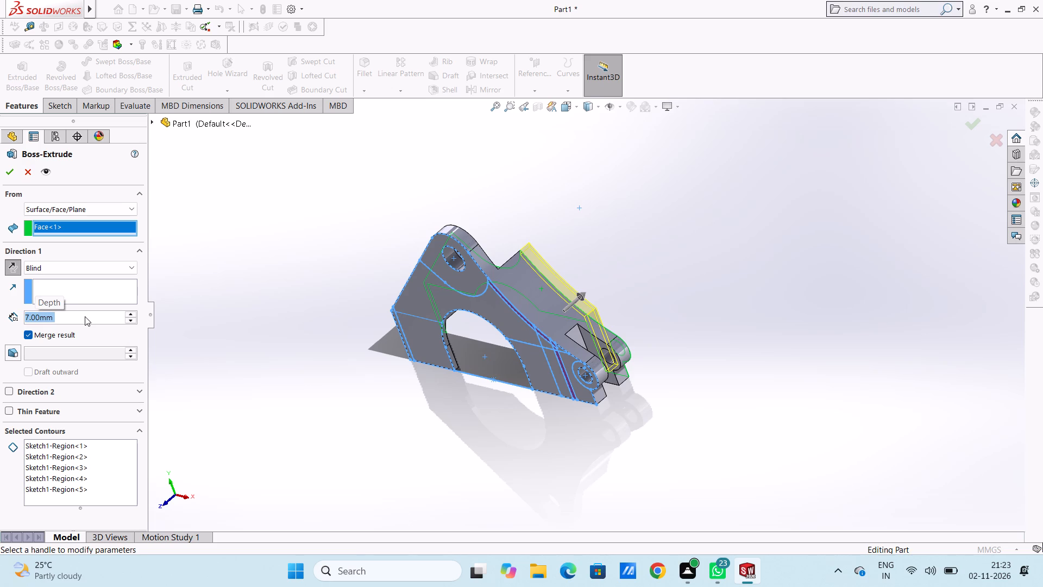
click(5, 170)
click(218, 221)
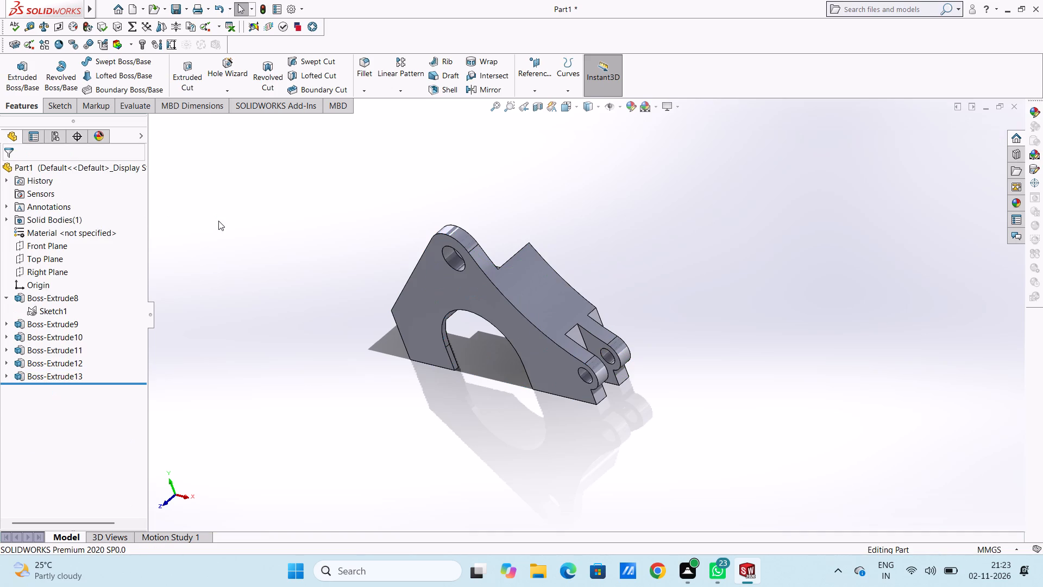
Examine the bracket's back, top and front around the newly raised rim and strip.
middle_drag(236, 230, 113, 292)
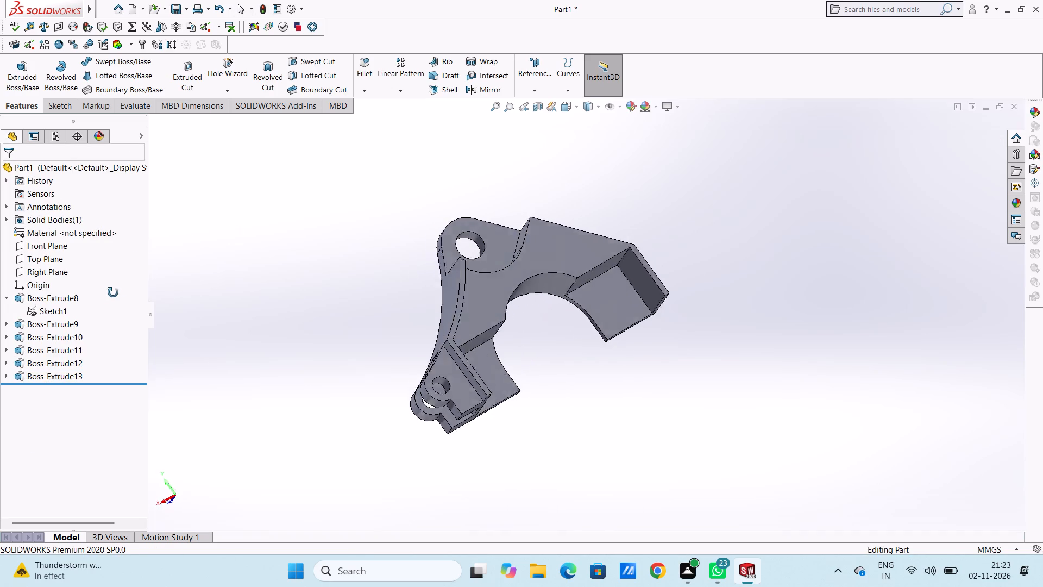
middle_drag(113, 292, 352, 334)
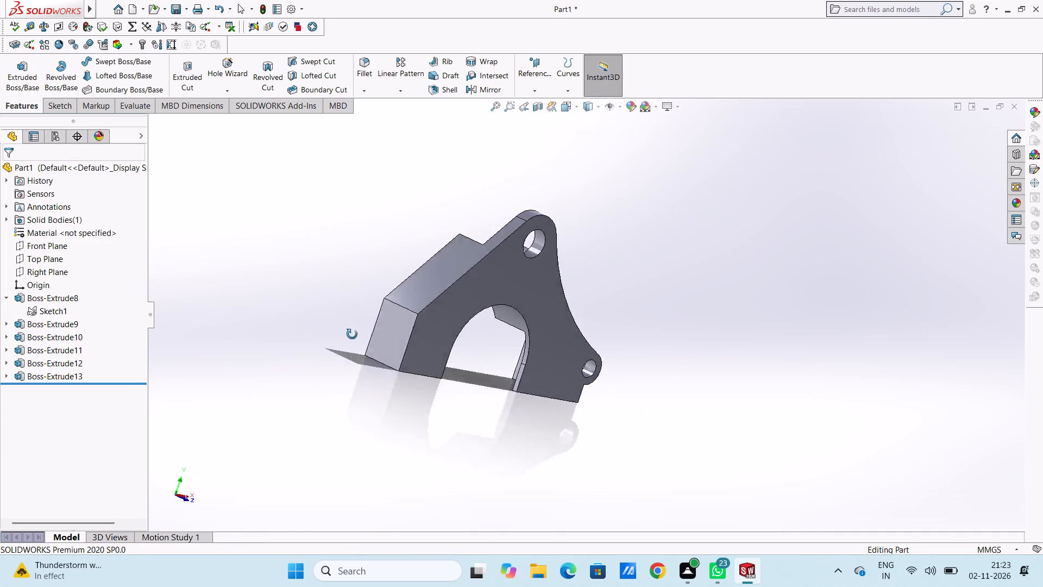
middle_drag(352, 334, 279, 399)
middle_drag(311, 307, 290, 412)
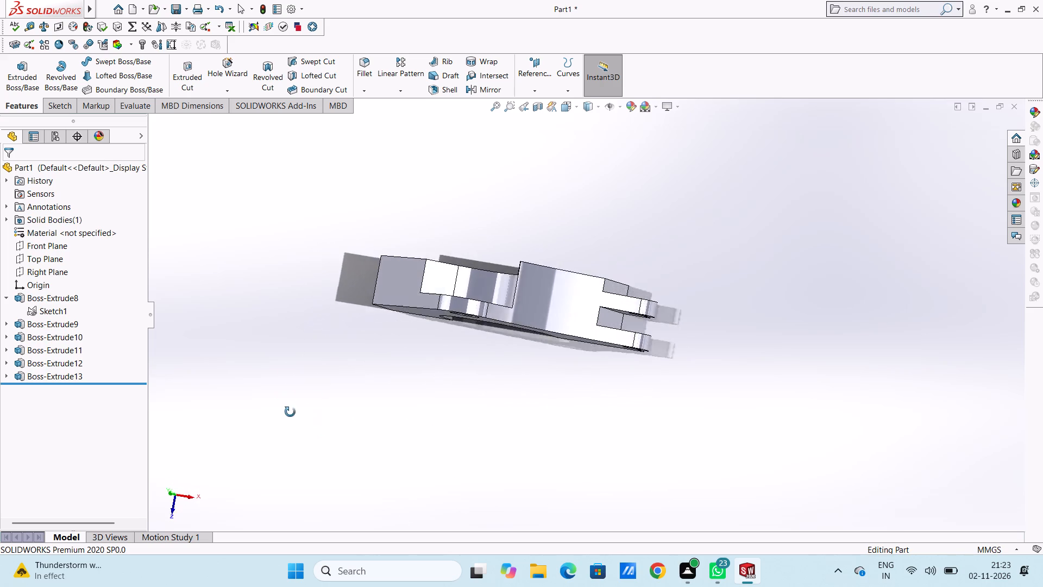
middle_drag(290, 412, 330, 263)
middle_drag(338, 326, 306, 269)
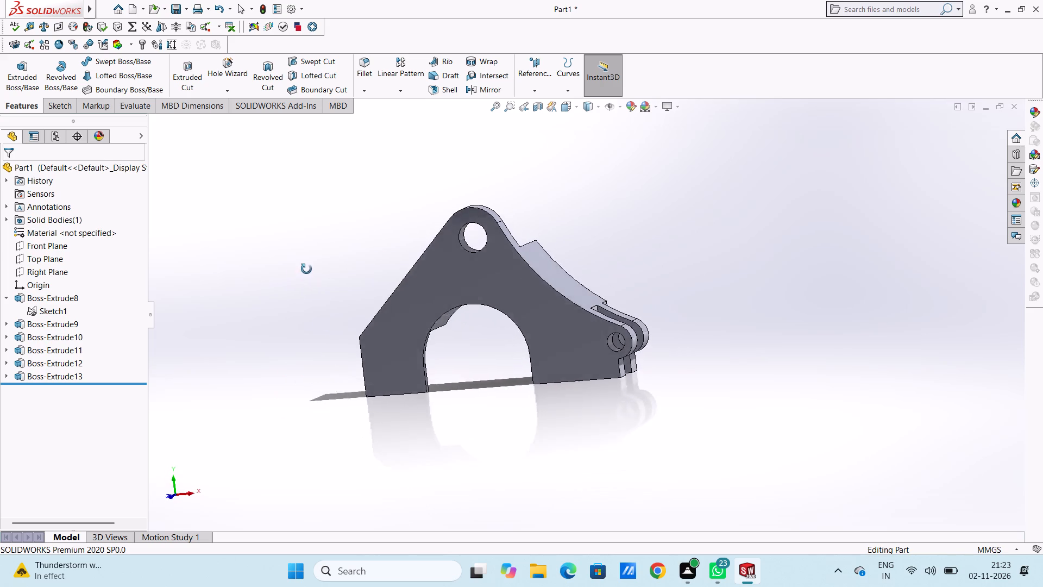
middle_drag(306, 269, 266, 285)
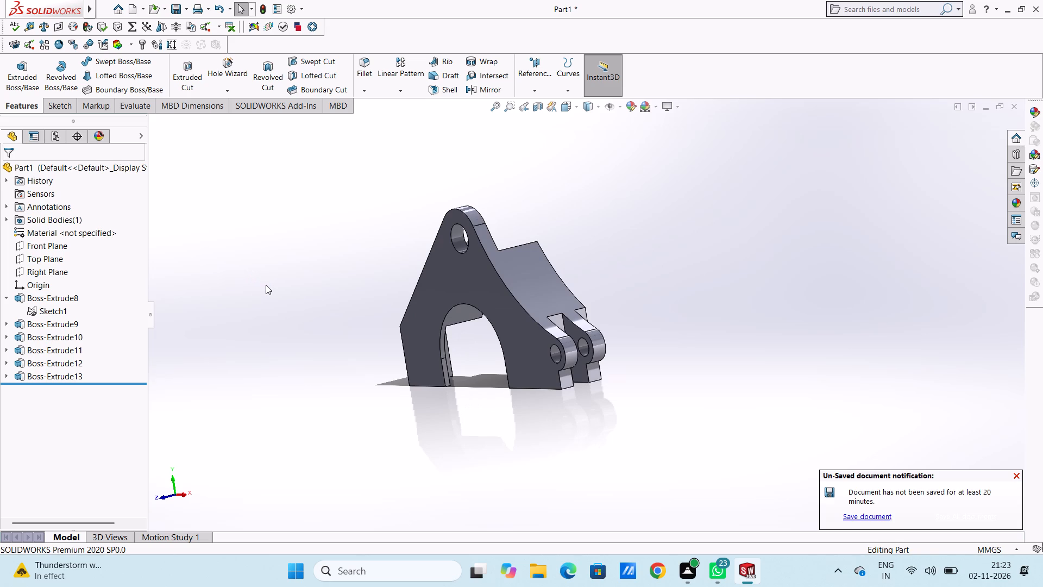
Start a boss extrusion of Sketch1 with the rim's lower end section and the 3 mm vertical strip's regions as contours.
click(60, 309)
click(16, 88)
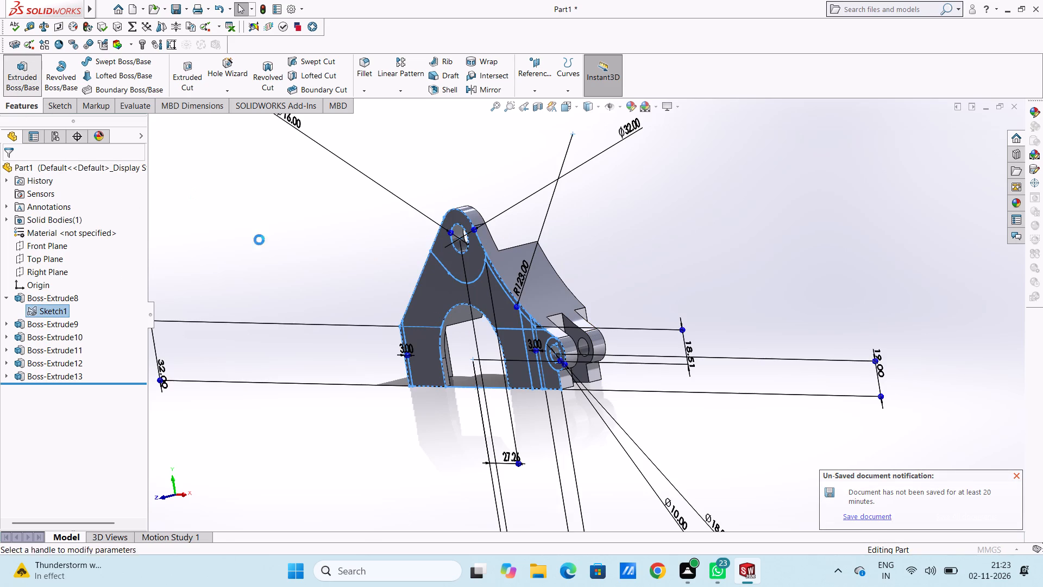
middle_drag(293, 284, 338, 271)
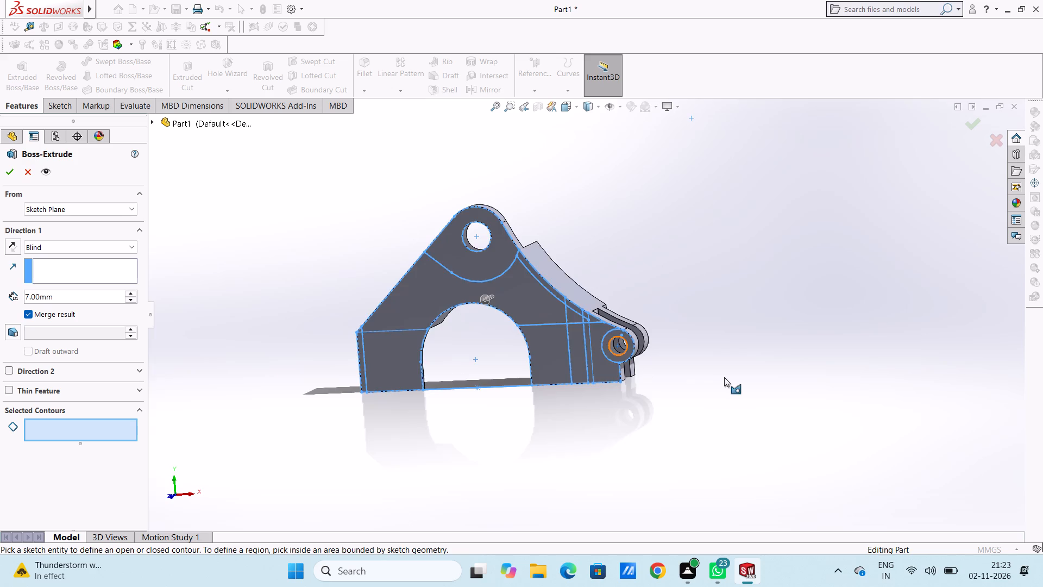
scroll(724, 377, down, 3)
scroll(449, 264, down, 2)
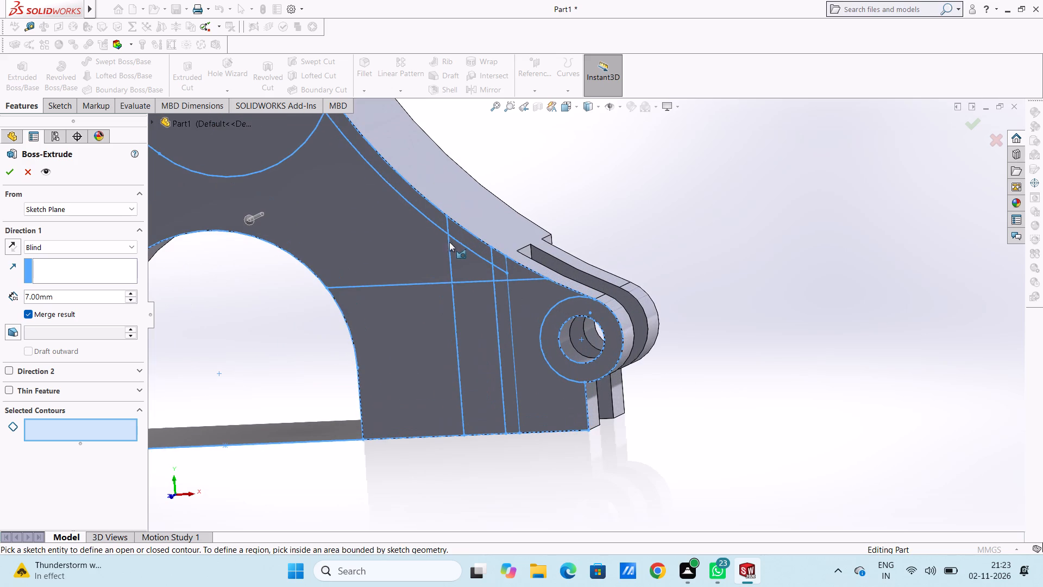
click(461, 237)
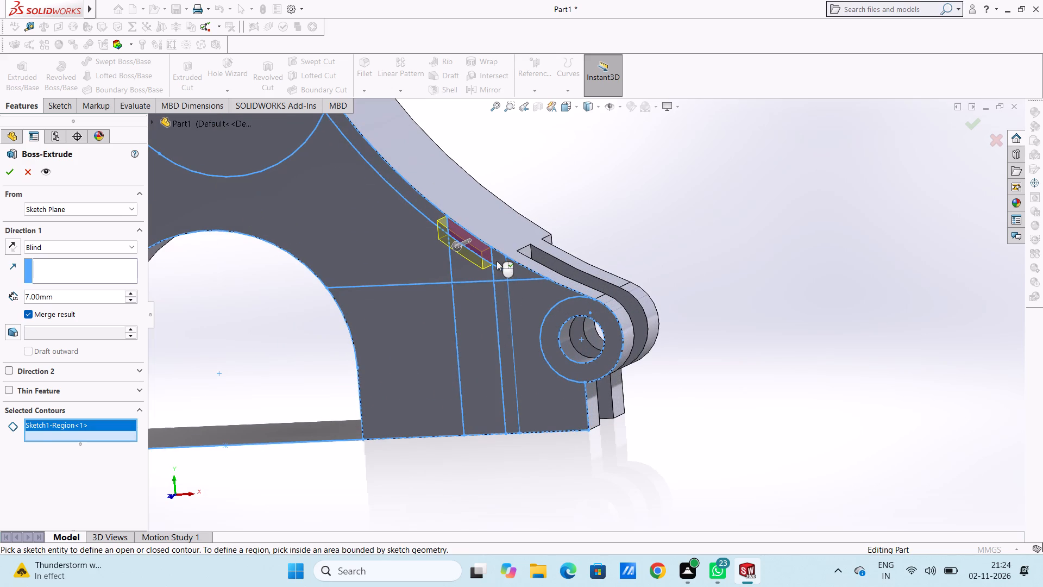
click(497, 261)
click(500, 276)
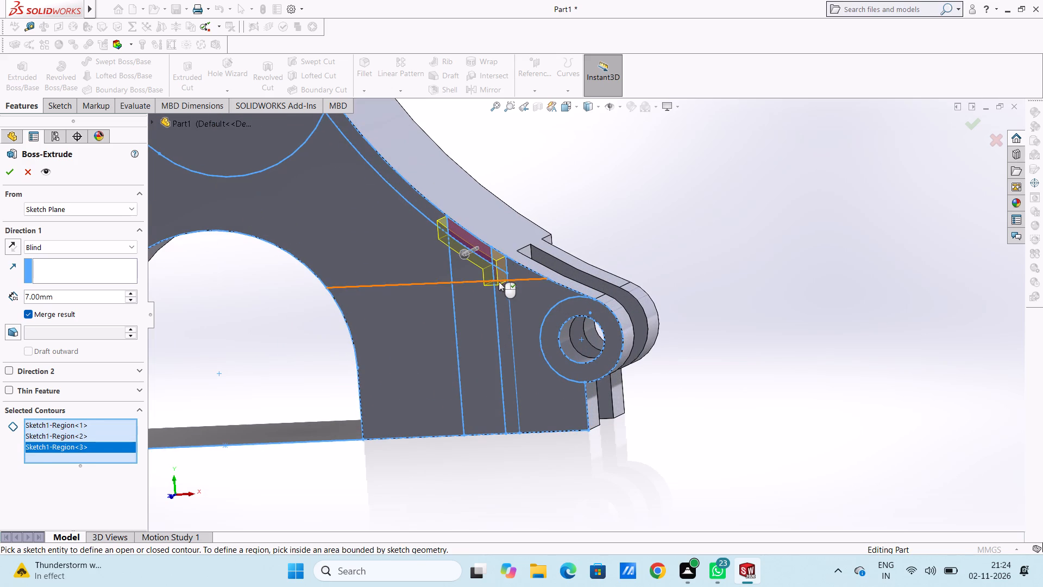
click(499, 297)
Start the extrusion from the raised rim's outer face on the back and reverse its direction to point away from the body.
scroll(668, 249, up, 4)
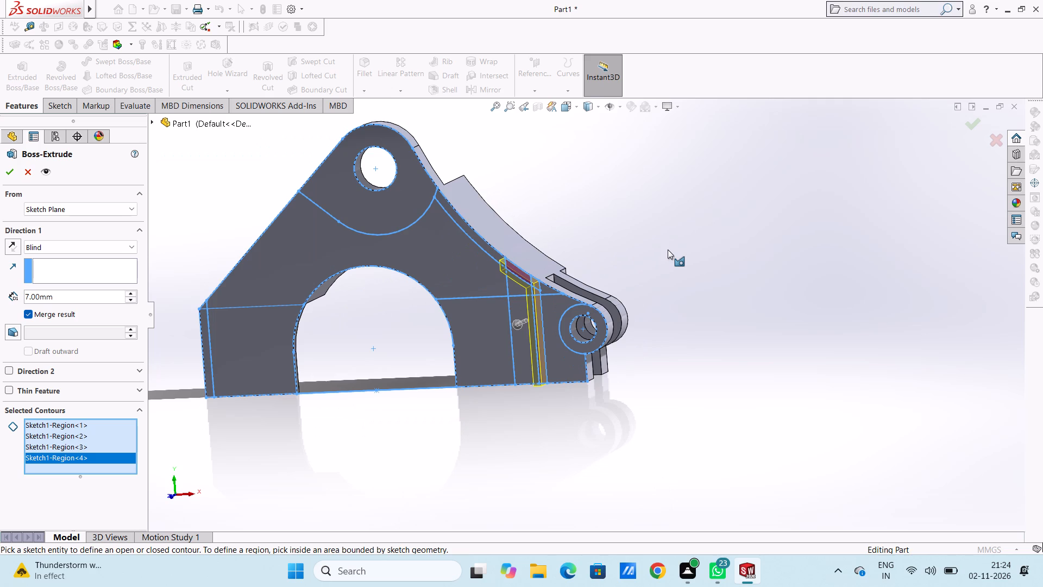
scroll(660, 274, up, 1)
middle_drag(662, 274, 669, 265)
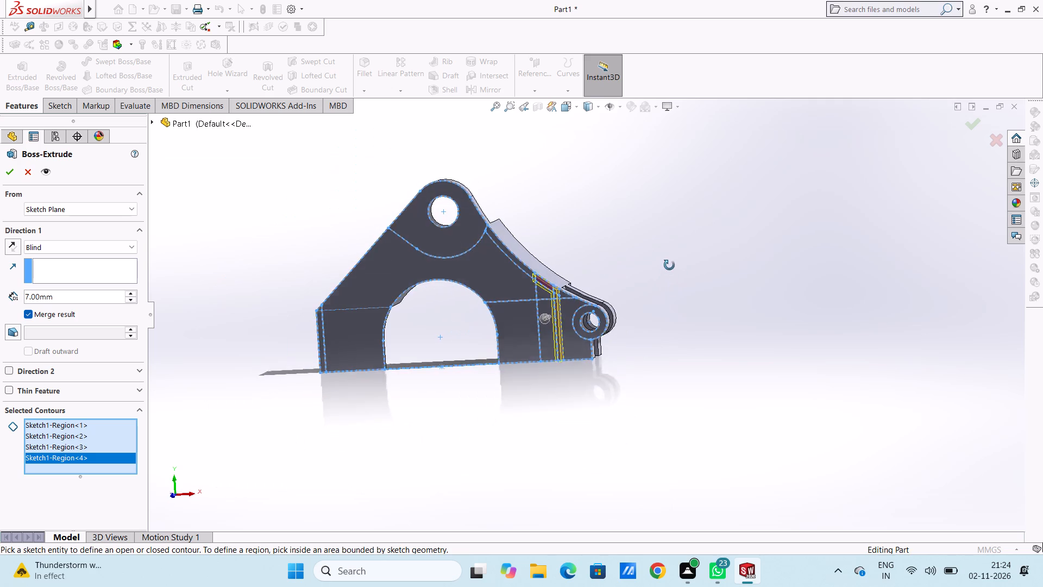
middle_drag(669, 265, 670, 254)
scroll(598, 287, down, 5)
middle_click(563, 303)
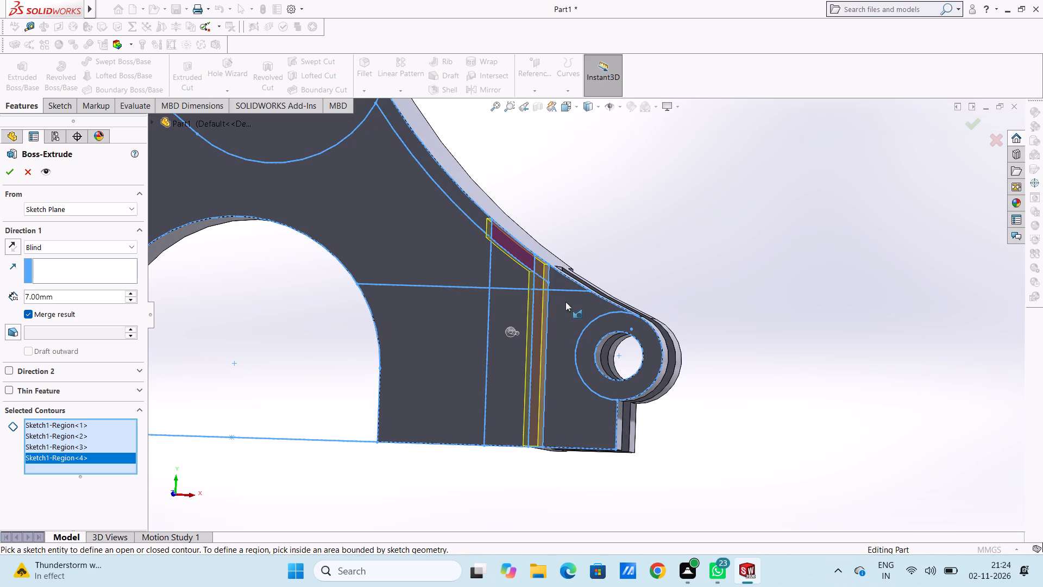
scroll(570, 302, up, 4)
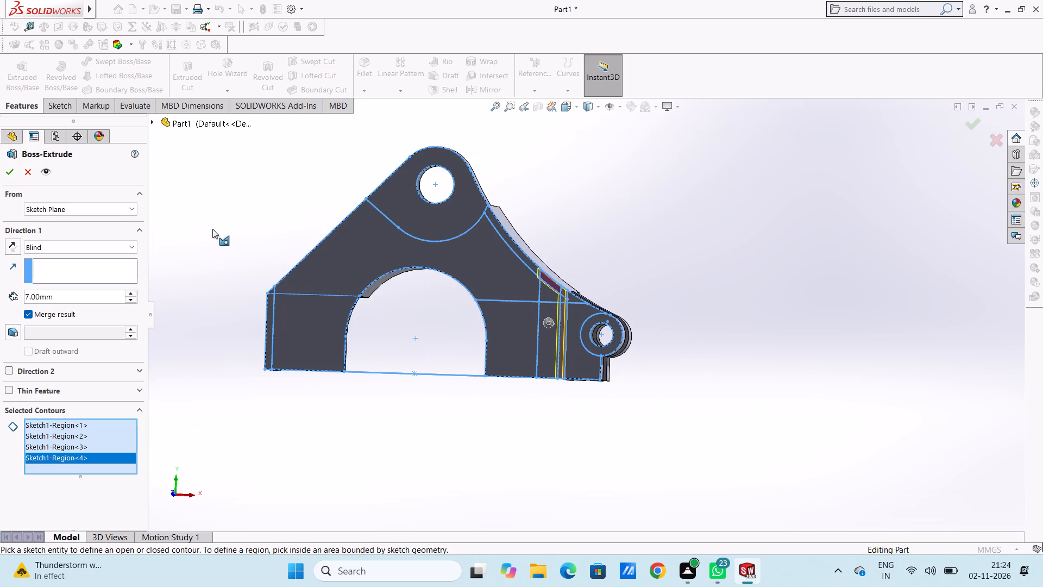
middle_drag(260, 219, 241, 250)
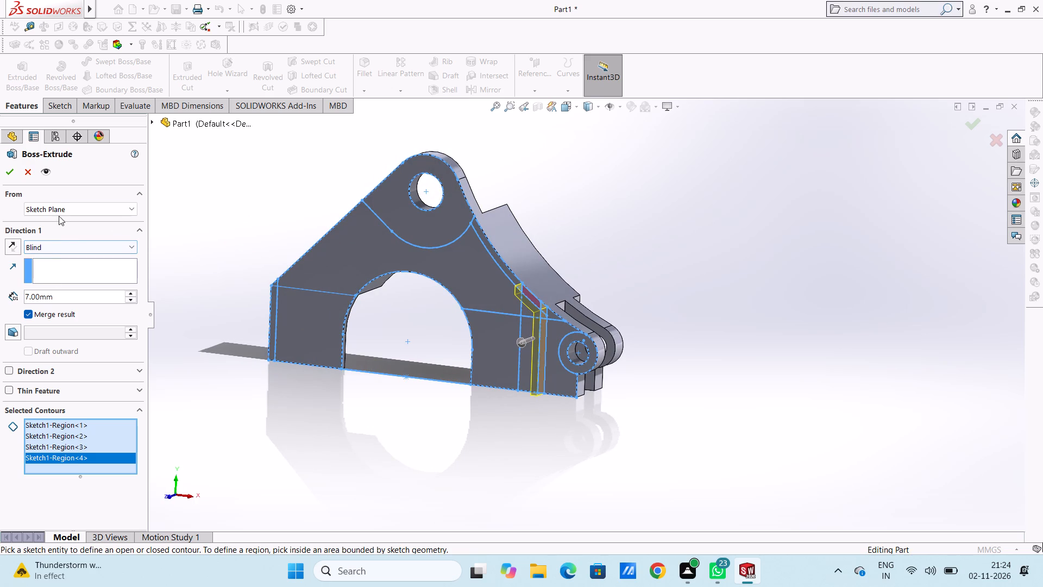
click(89, 209)
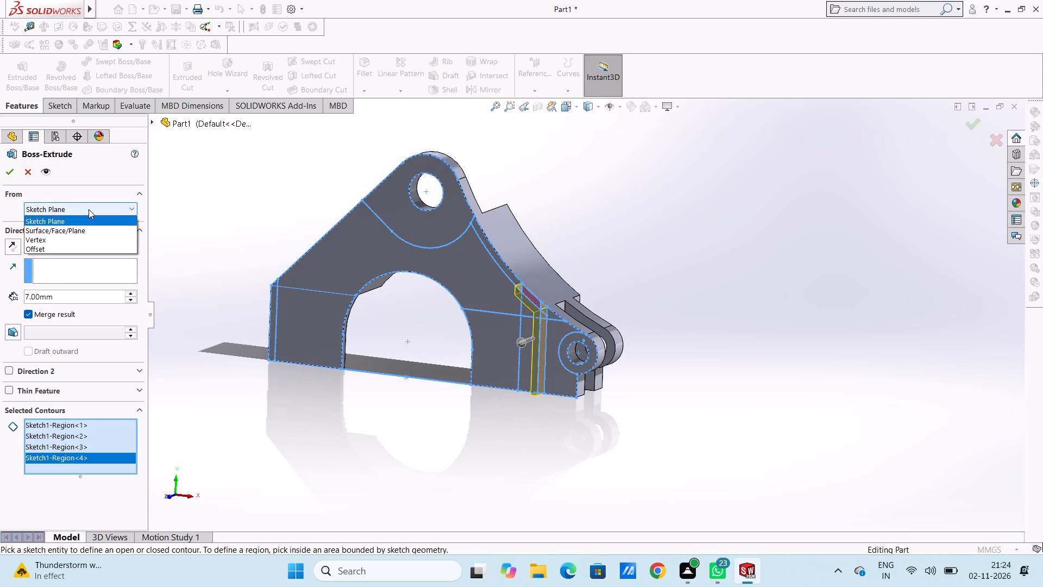
click(85, 230)
middle_drag(292, 197, 288, 198)
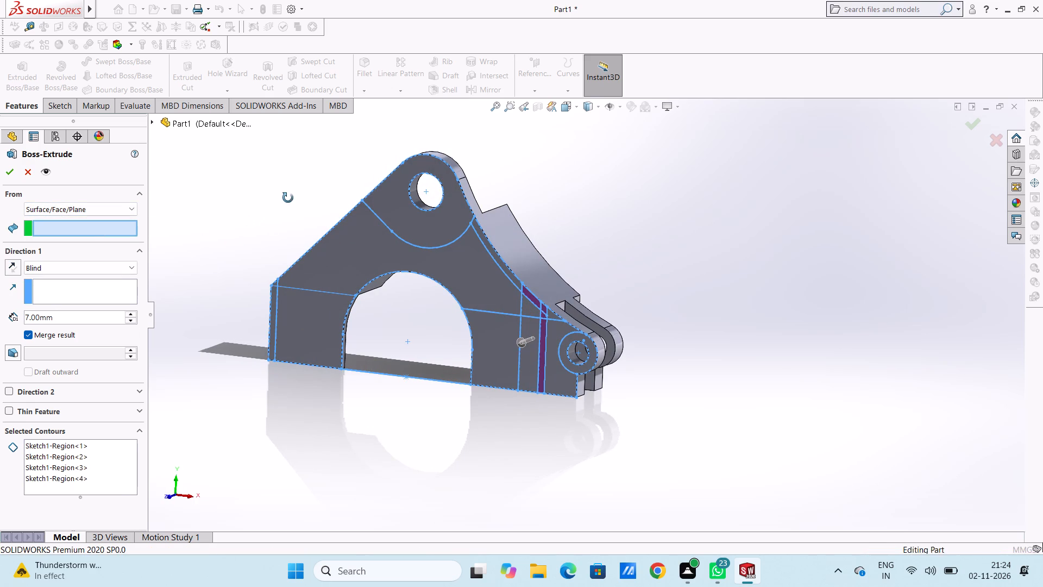
middle_drag(288, 198, 168, 227)
middle_drag(437, 273, 422, 279)
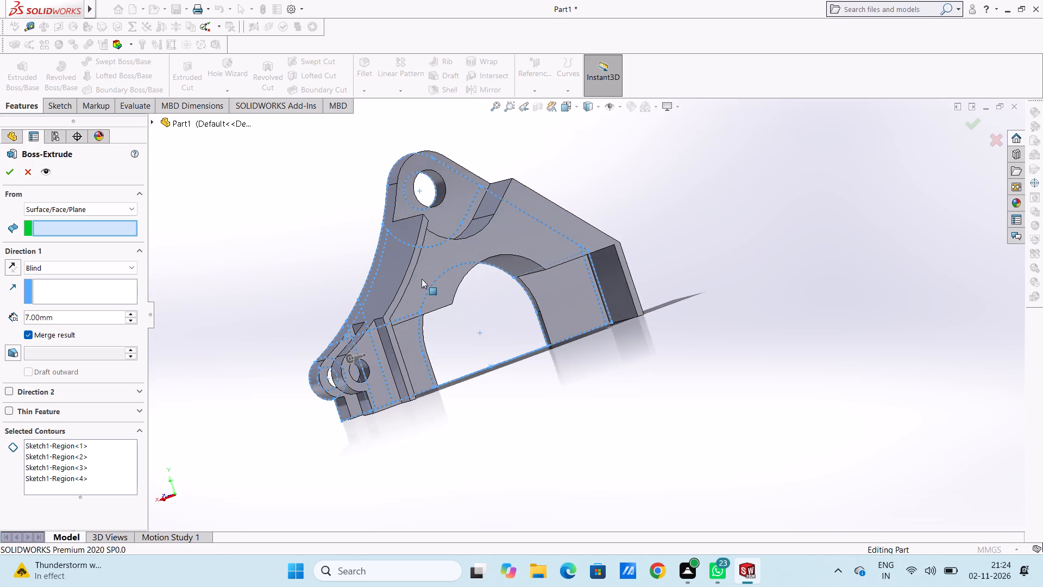
scroll(409, 300, down, 6)
click(463, 303)
scroll(634, 305, up, 2)
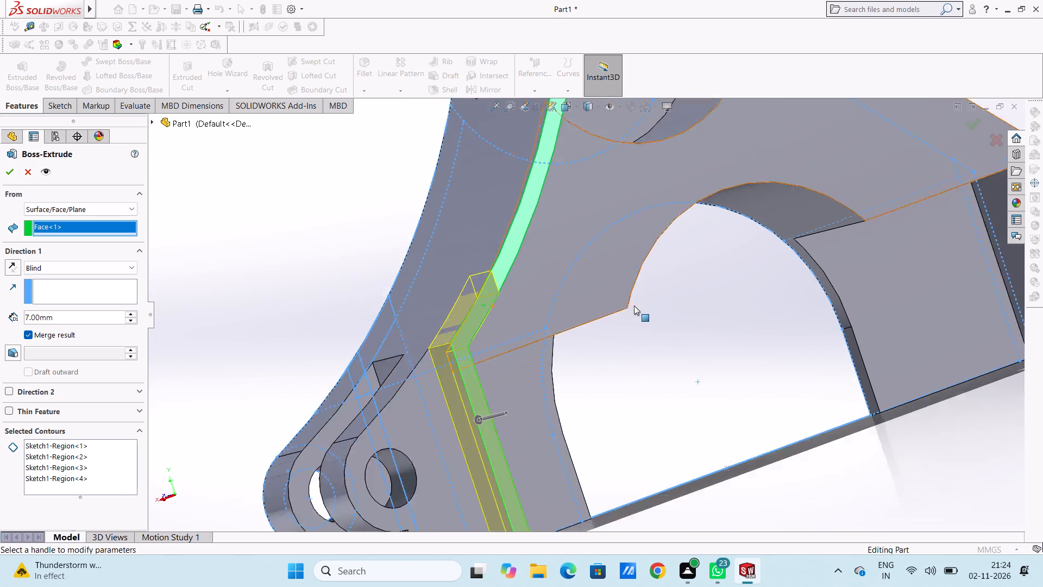
scroll(634, 305, up, 3)
middle_drag(637, 326, 708, 329)
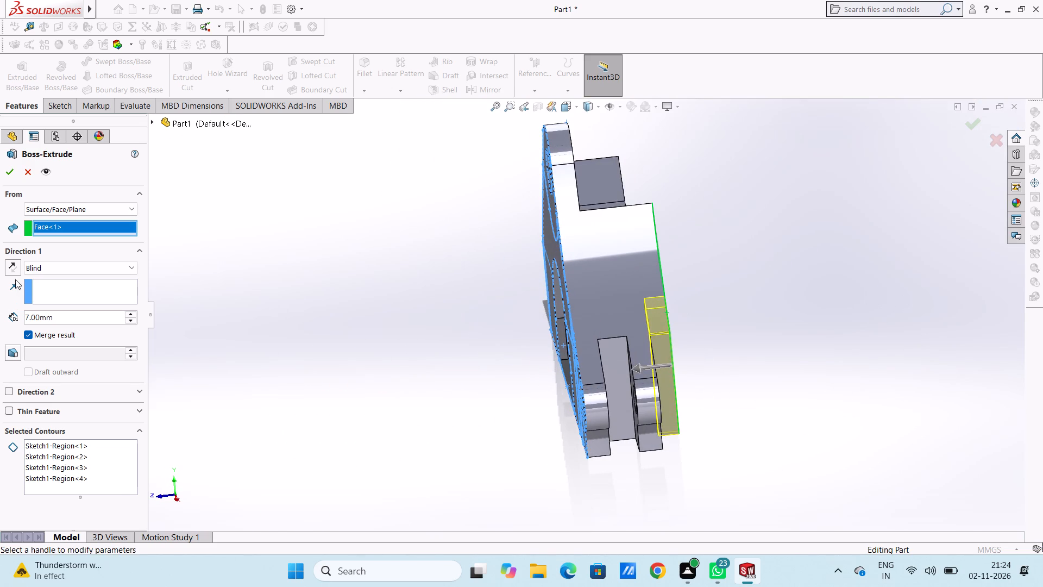
click(12, 267)
Set the extrusion depth to 30 mm and finish the wall boss beside the small lugs.
middle_drag(316, 319, 362, 340)
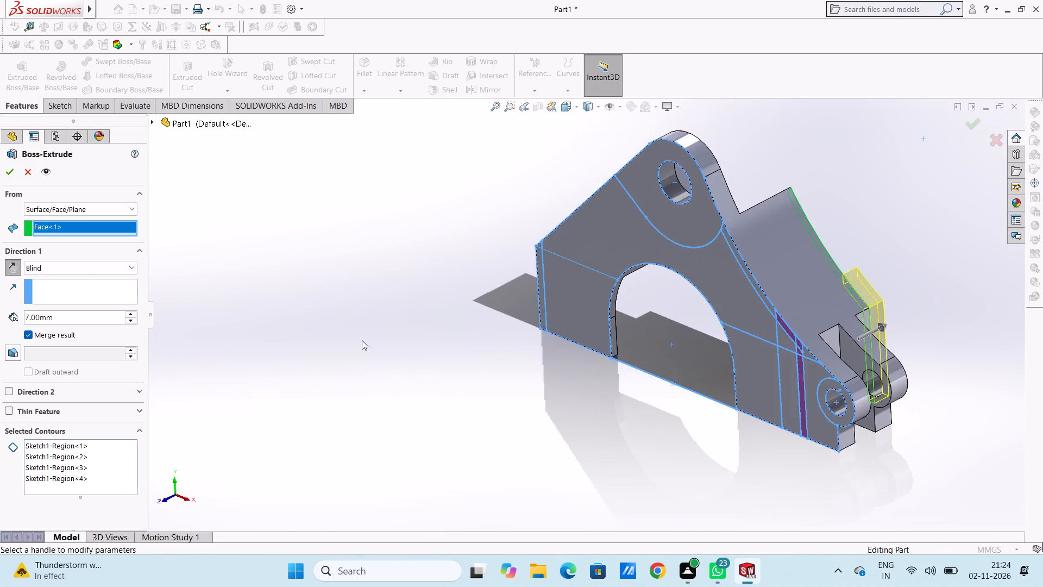
scroll(439, 283, up, 4)
middle_drag(712, 275, 718, 256)
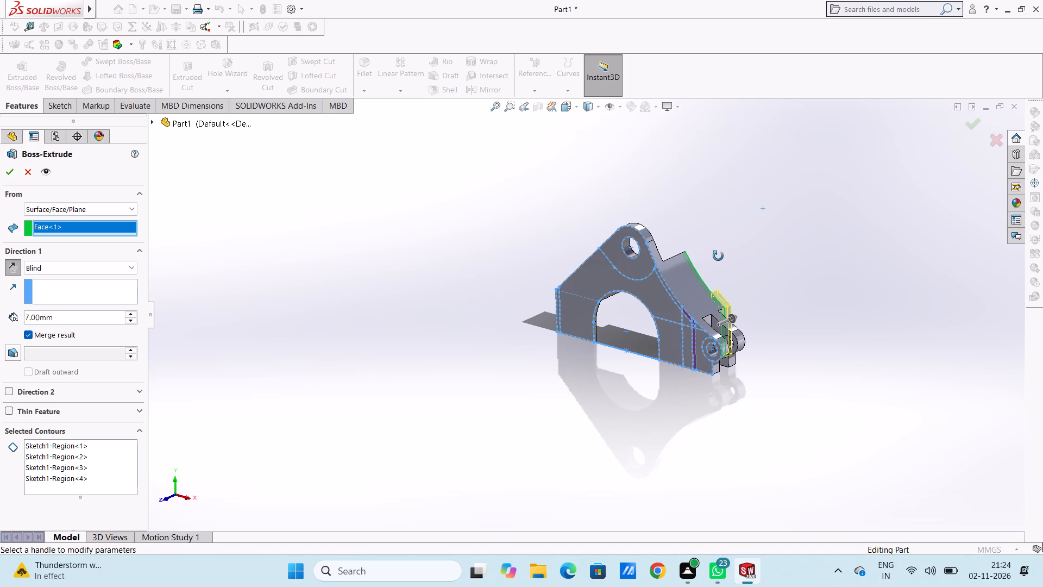
middle_drag(718, 256, 717, 257)
scroll(717, 264, down, 1)
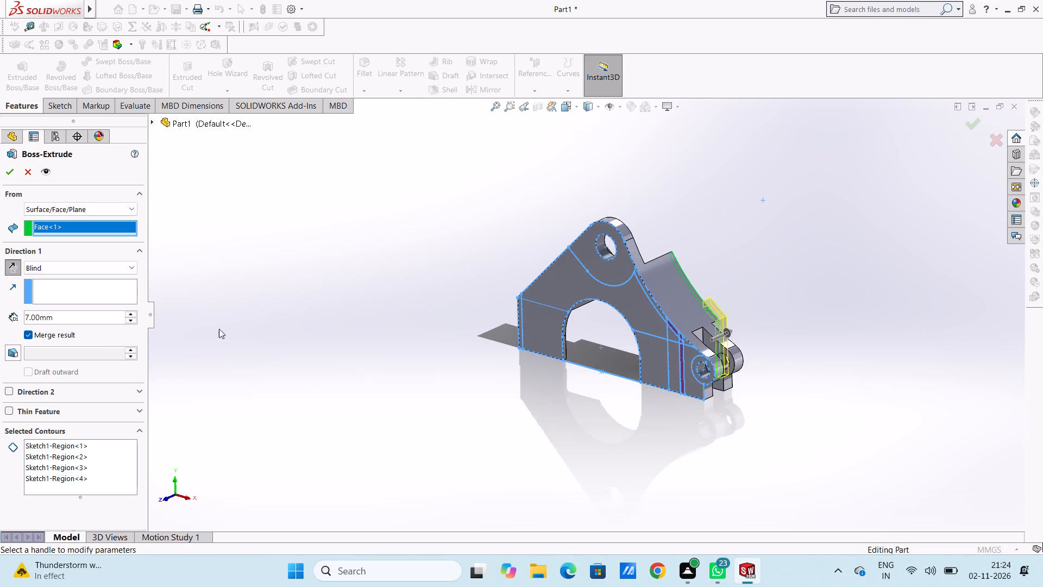
double_click(67, 318)
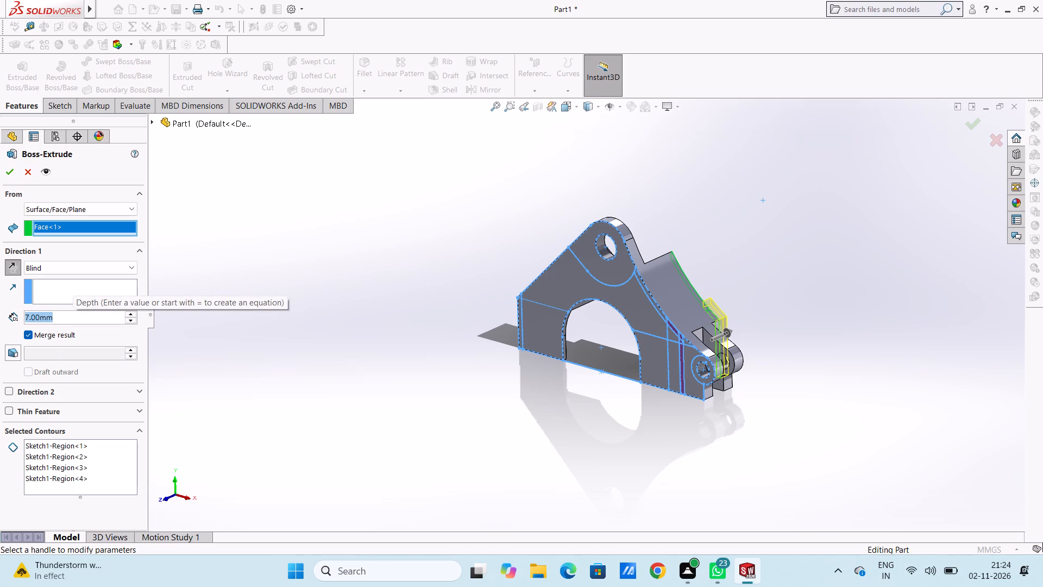
text(30)
key(Return)
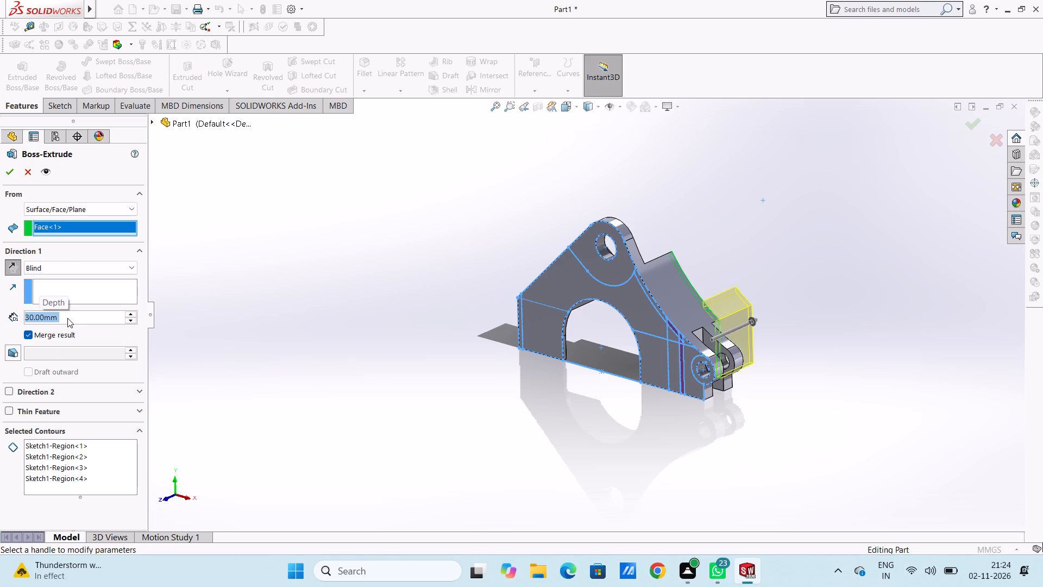
click(5, 172)
click(360, 226)
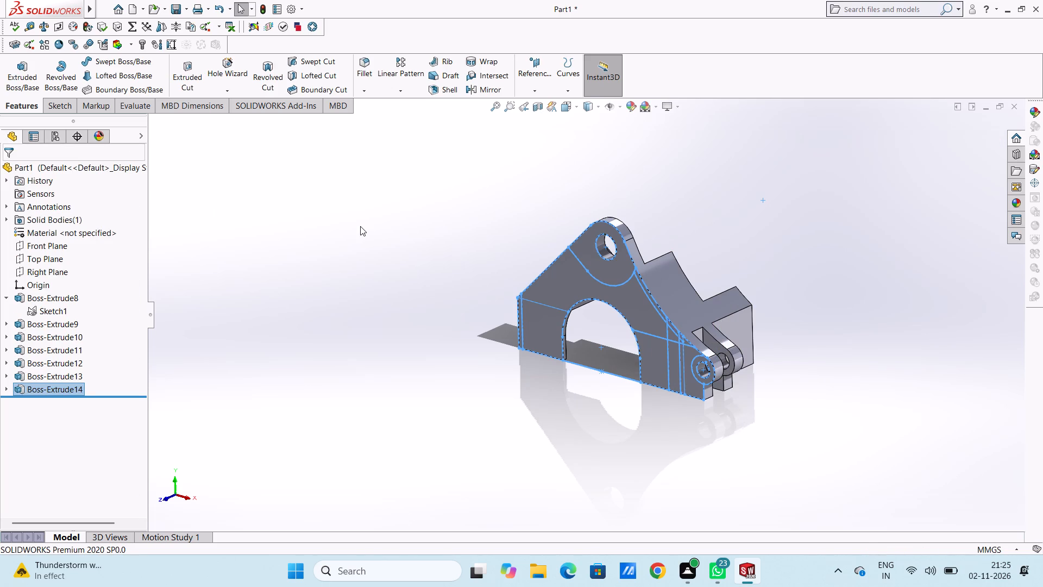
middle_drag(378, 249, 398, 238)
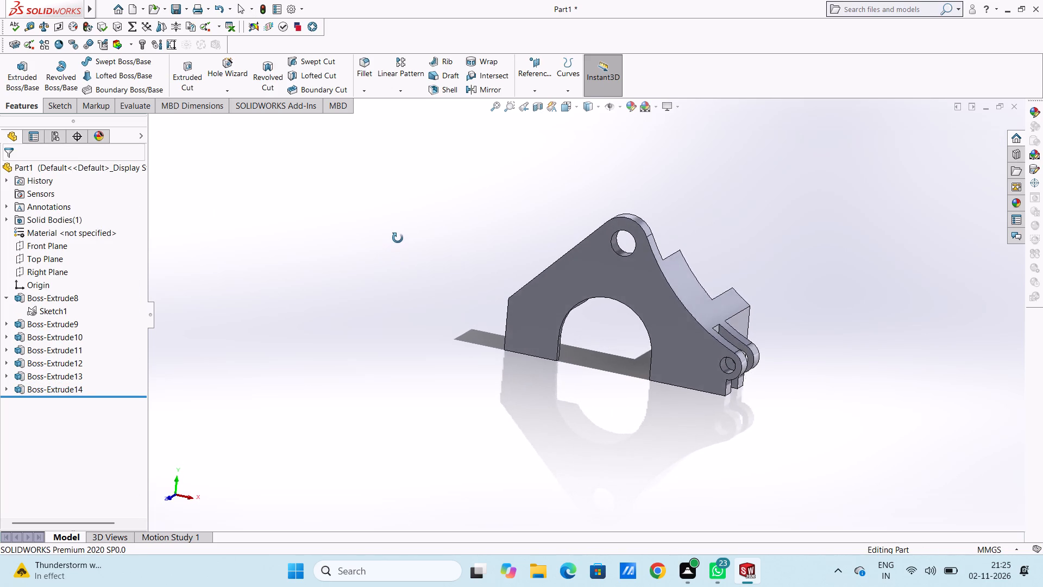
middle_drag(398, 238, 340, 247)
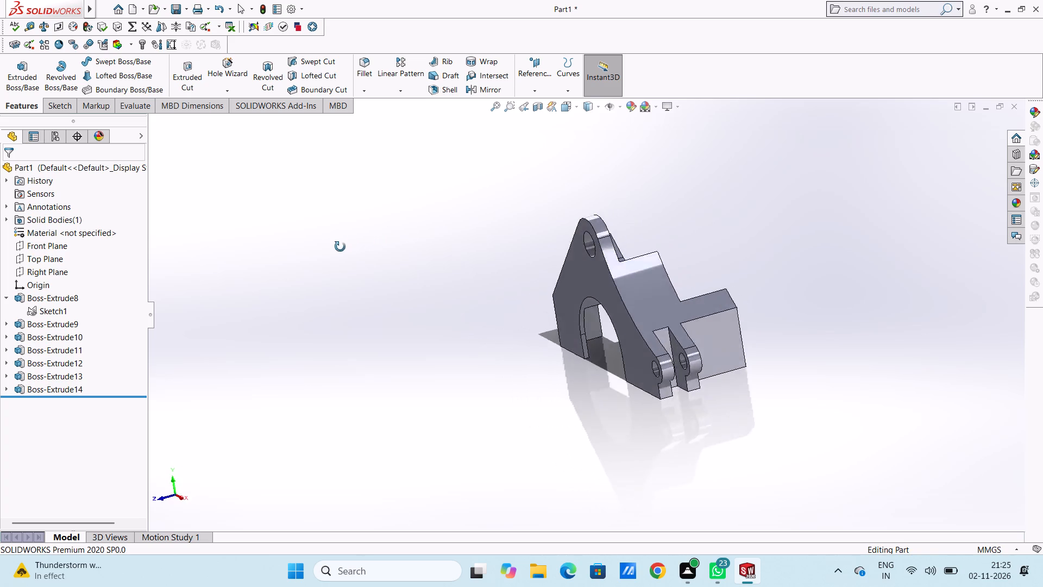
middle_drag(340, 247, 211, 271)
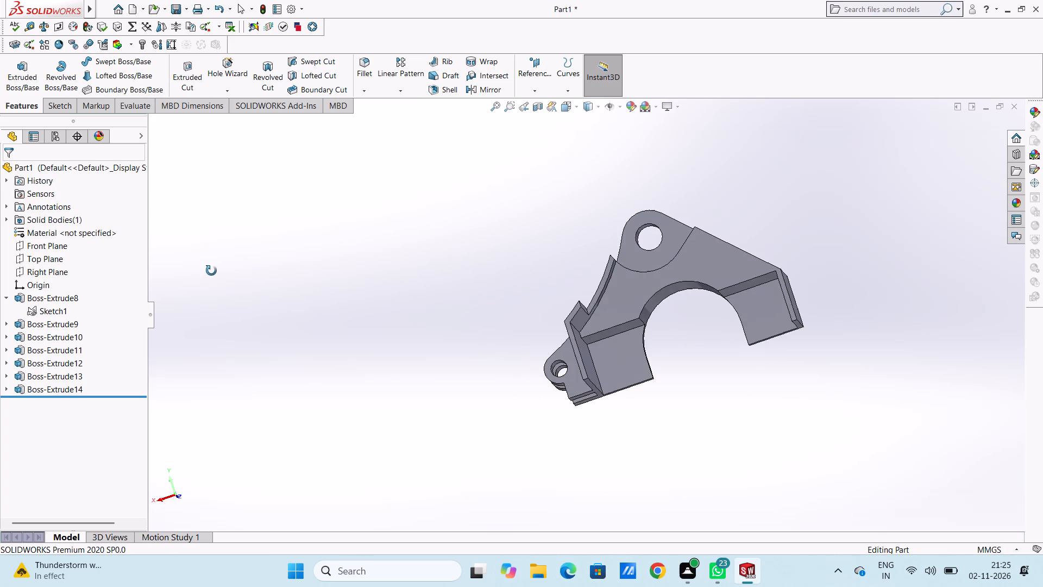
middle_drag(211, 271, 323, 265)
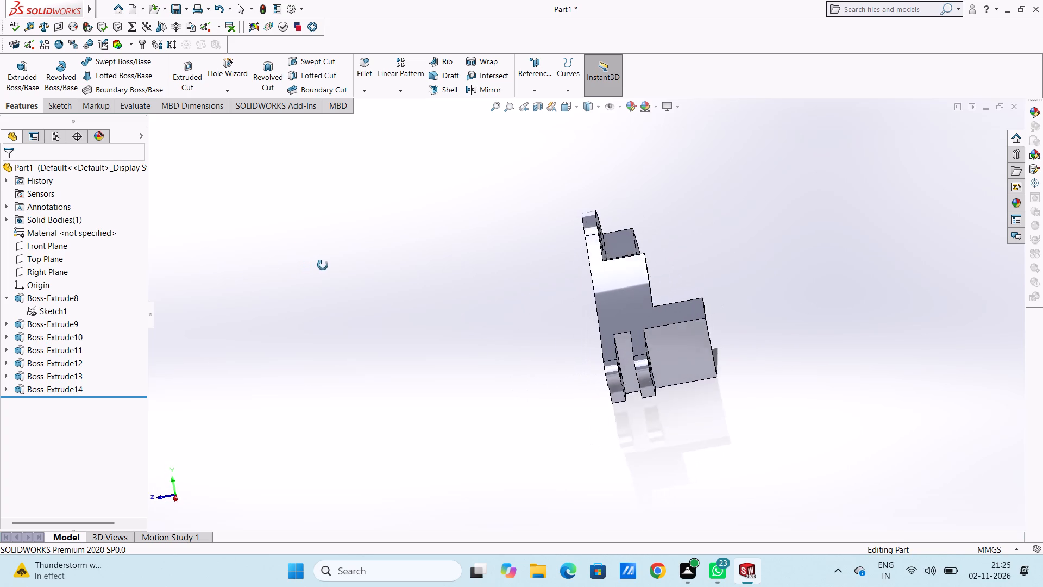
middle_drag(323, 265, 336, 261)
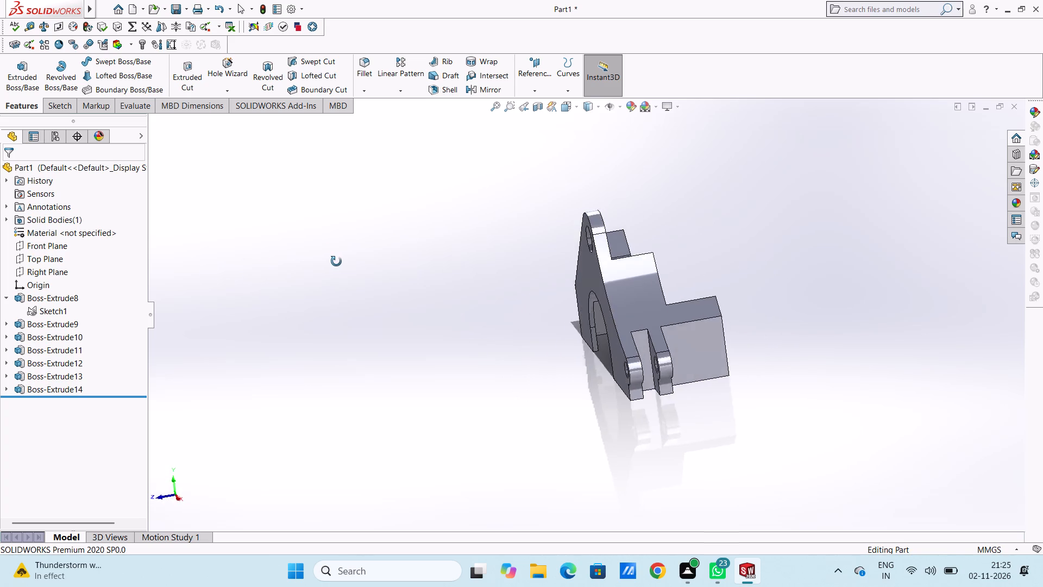
Undo the 30 mm wall boss on the bracket's back.
middle_drag(336, 261, 423, 268)
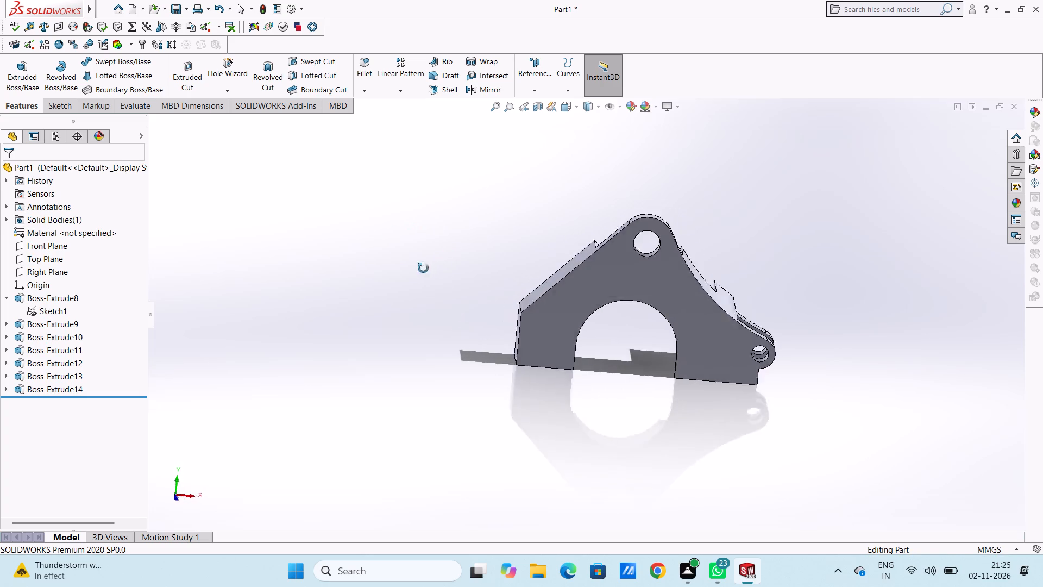
middle_drag(423, 268, 379, 265)
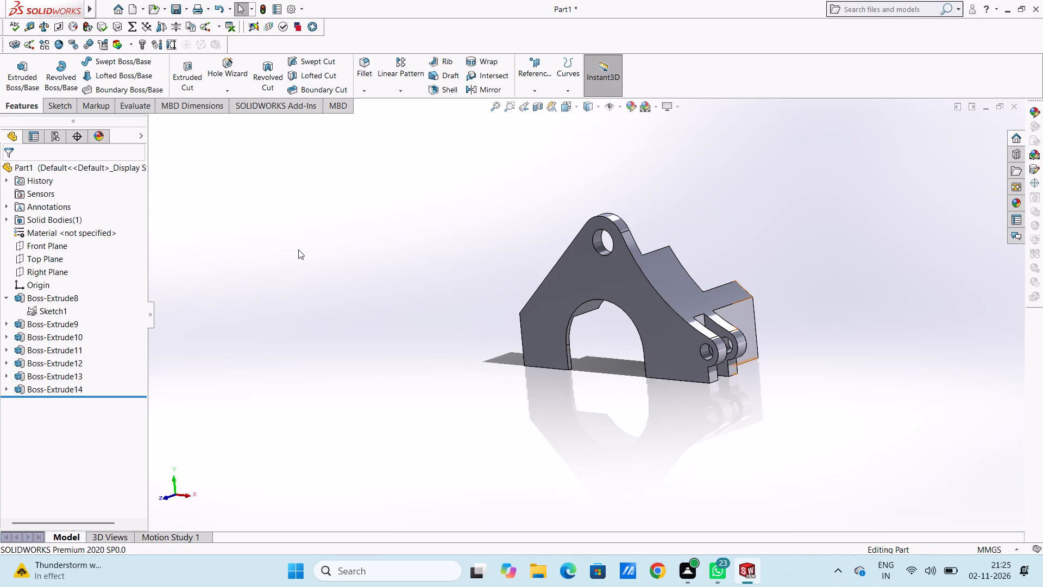
key(ctrl+z)
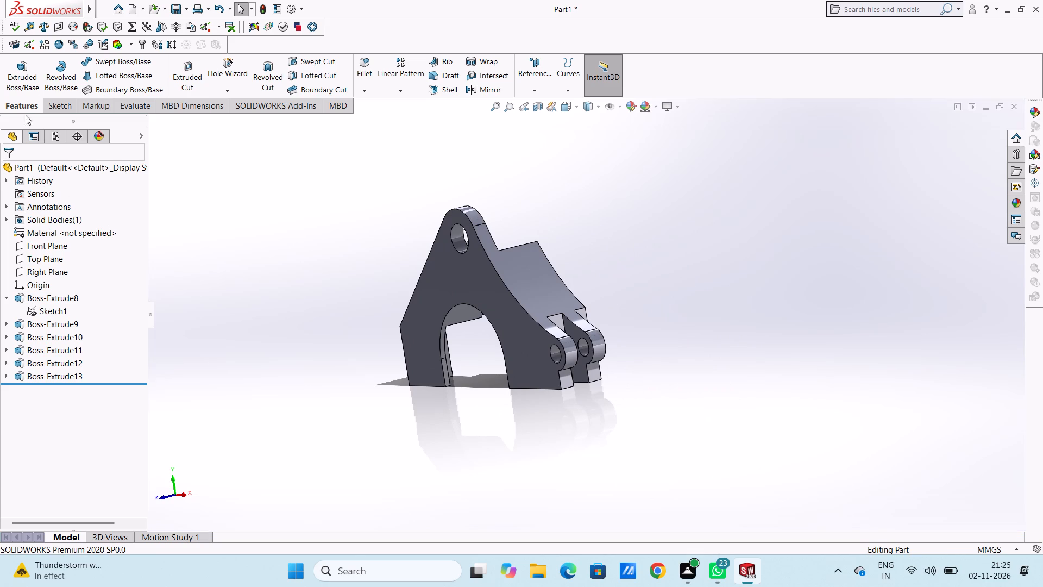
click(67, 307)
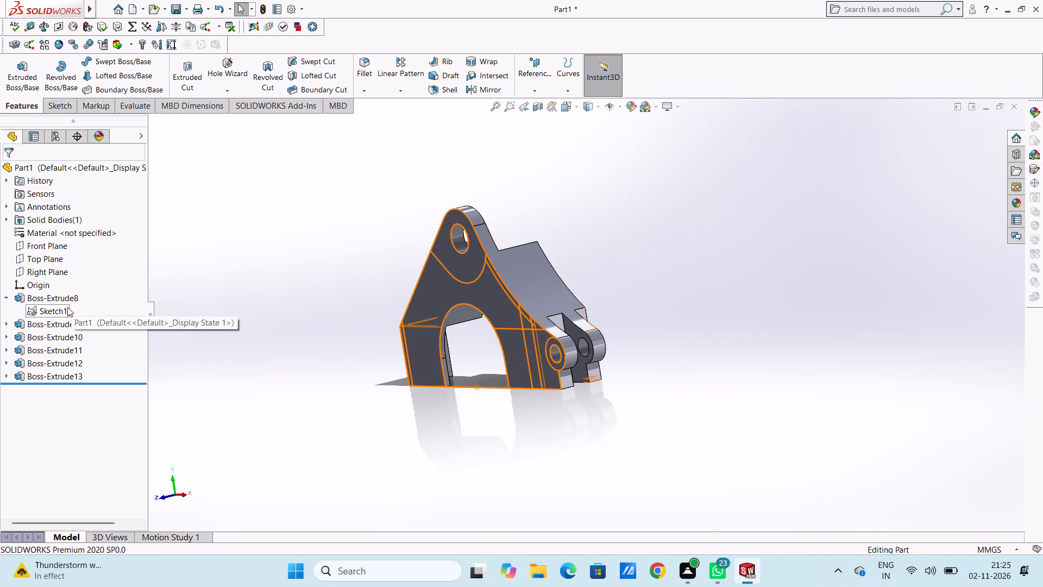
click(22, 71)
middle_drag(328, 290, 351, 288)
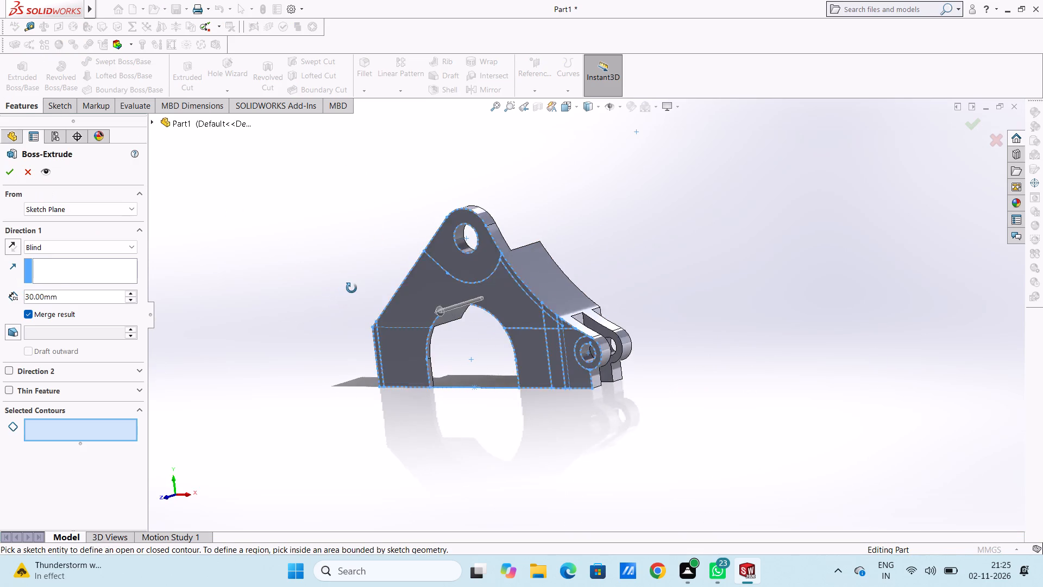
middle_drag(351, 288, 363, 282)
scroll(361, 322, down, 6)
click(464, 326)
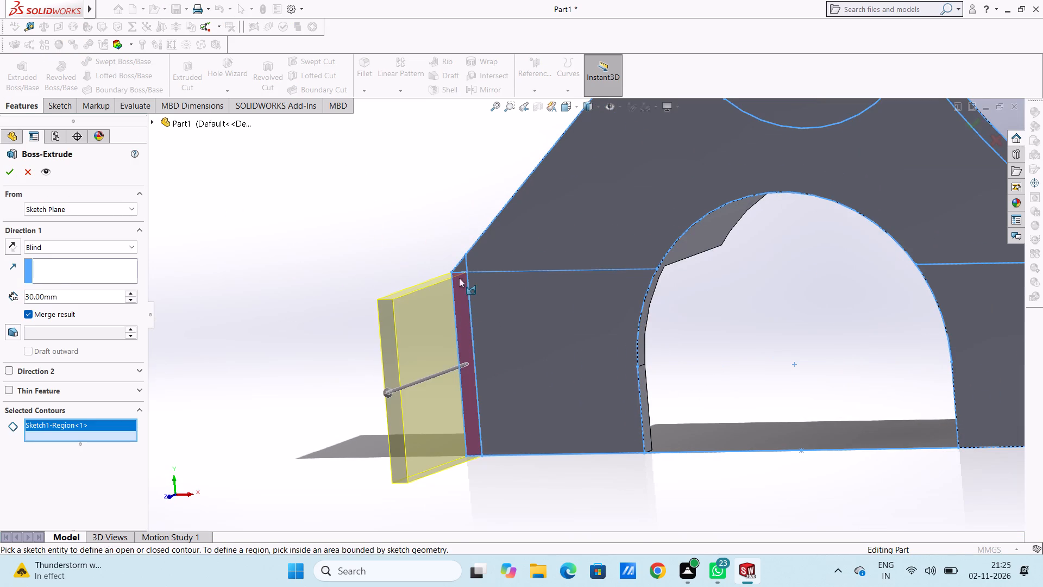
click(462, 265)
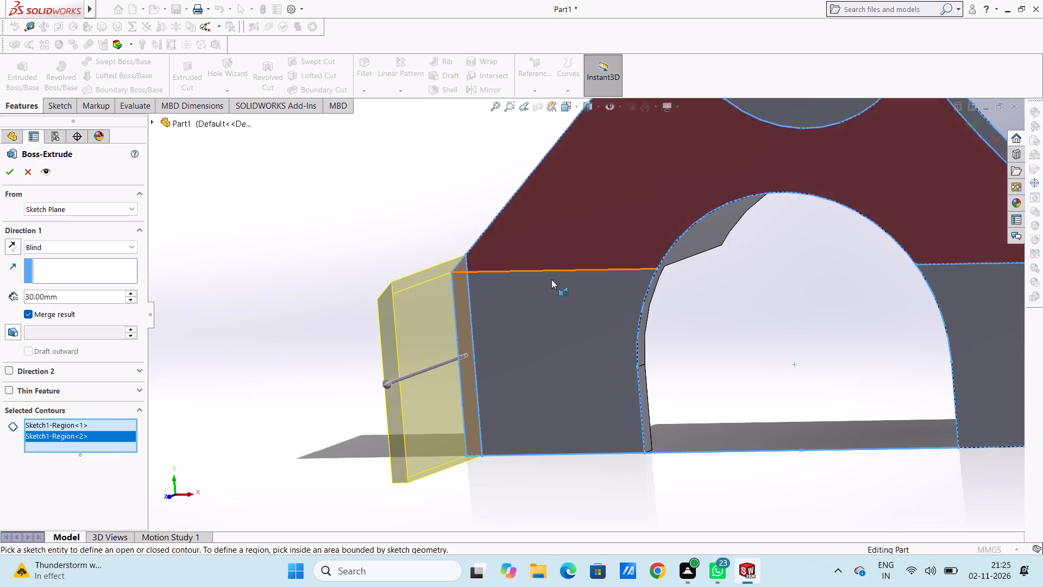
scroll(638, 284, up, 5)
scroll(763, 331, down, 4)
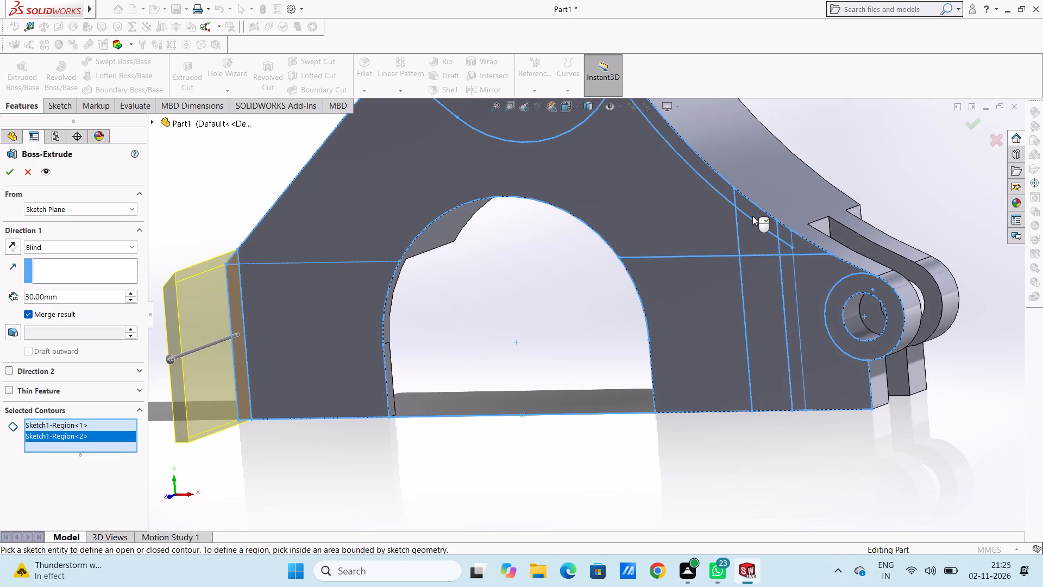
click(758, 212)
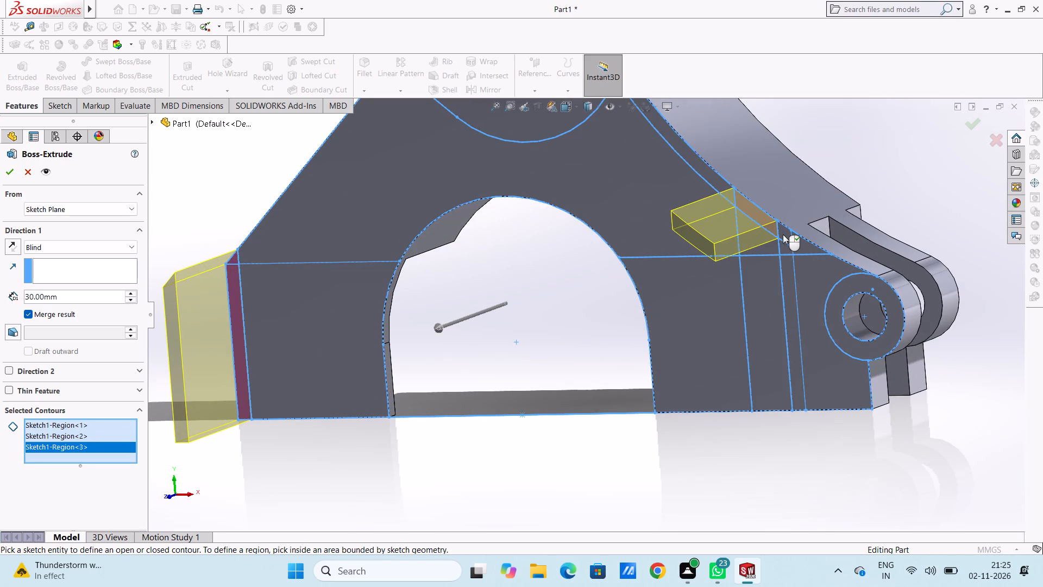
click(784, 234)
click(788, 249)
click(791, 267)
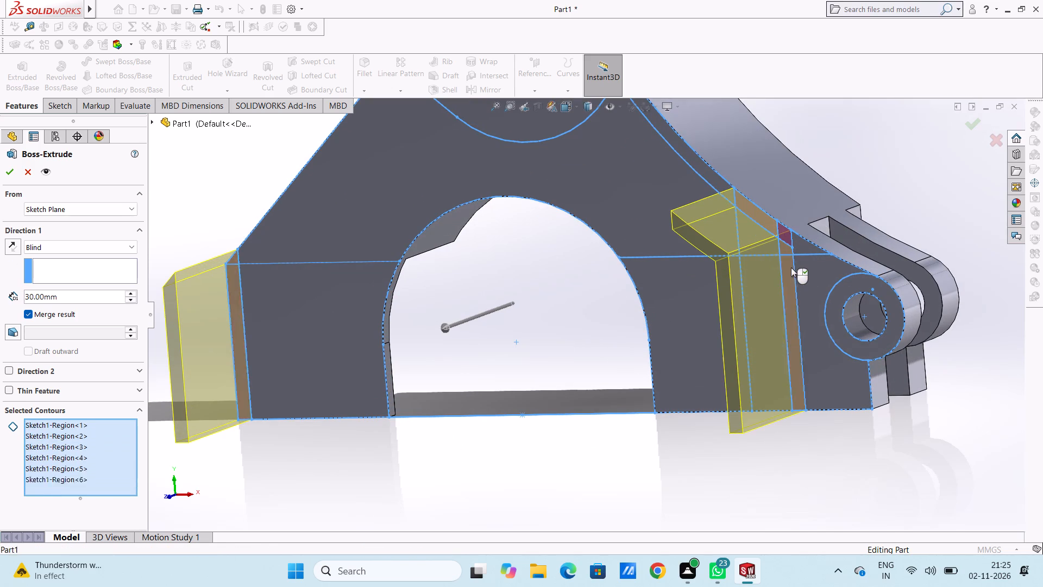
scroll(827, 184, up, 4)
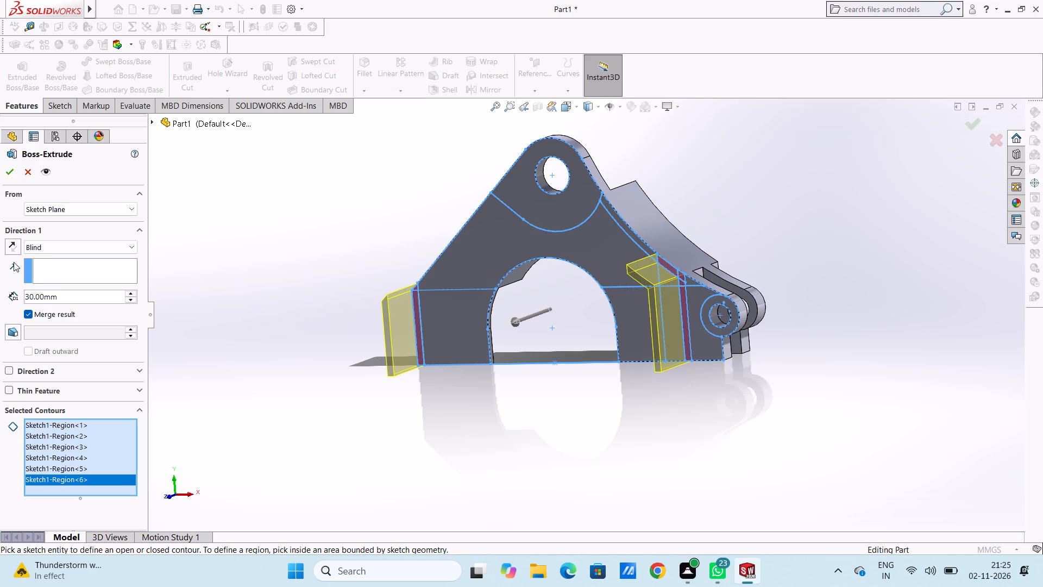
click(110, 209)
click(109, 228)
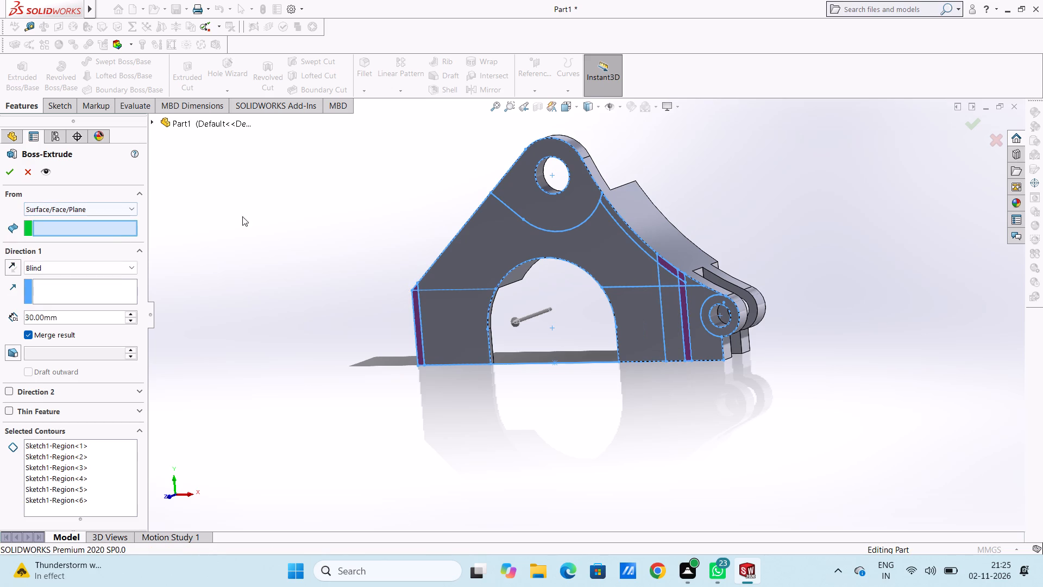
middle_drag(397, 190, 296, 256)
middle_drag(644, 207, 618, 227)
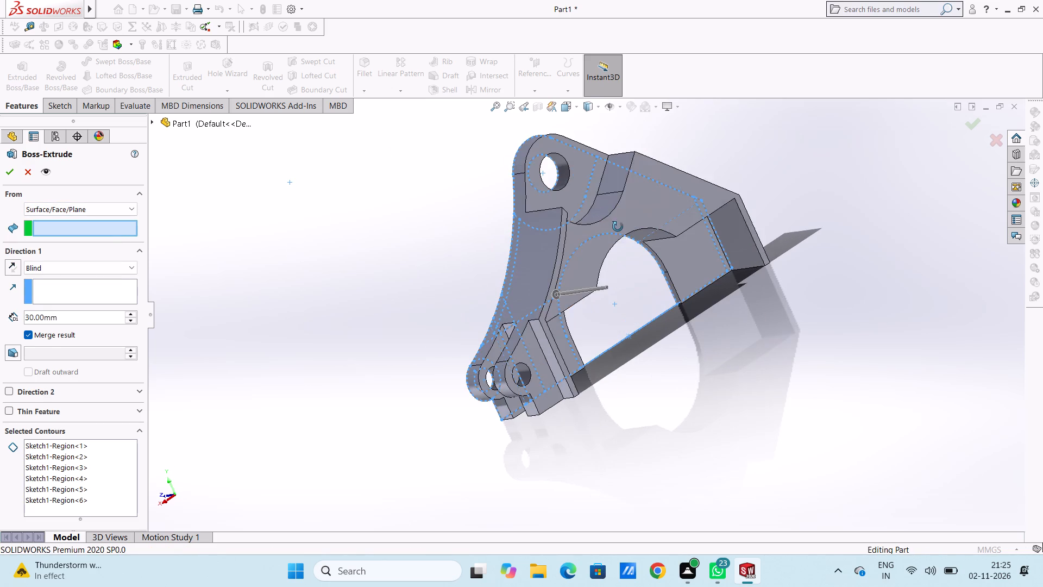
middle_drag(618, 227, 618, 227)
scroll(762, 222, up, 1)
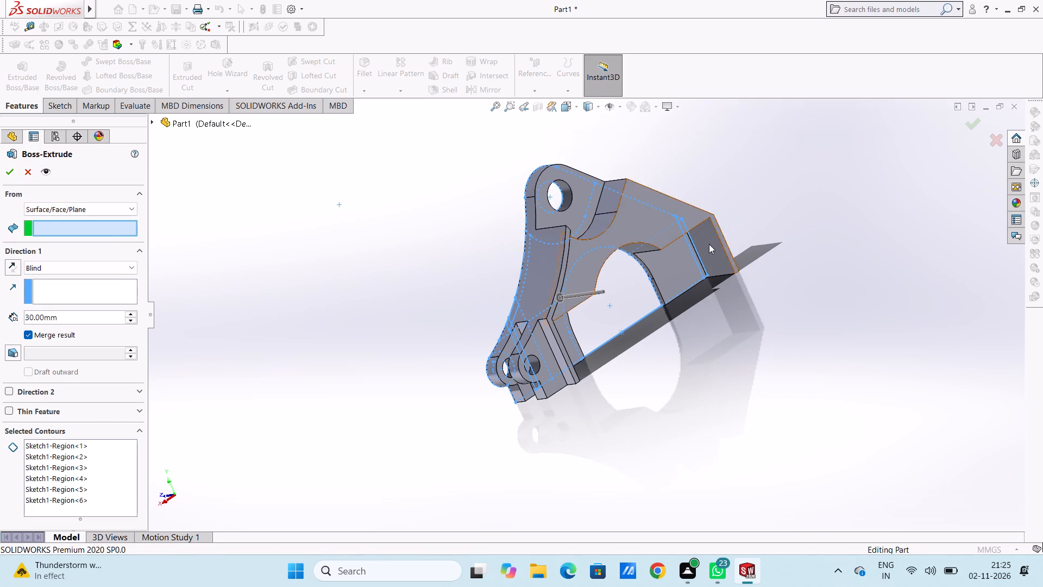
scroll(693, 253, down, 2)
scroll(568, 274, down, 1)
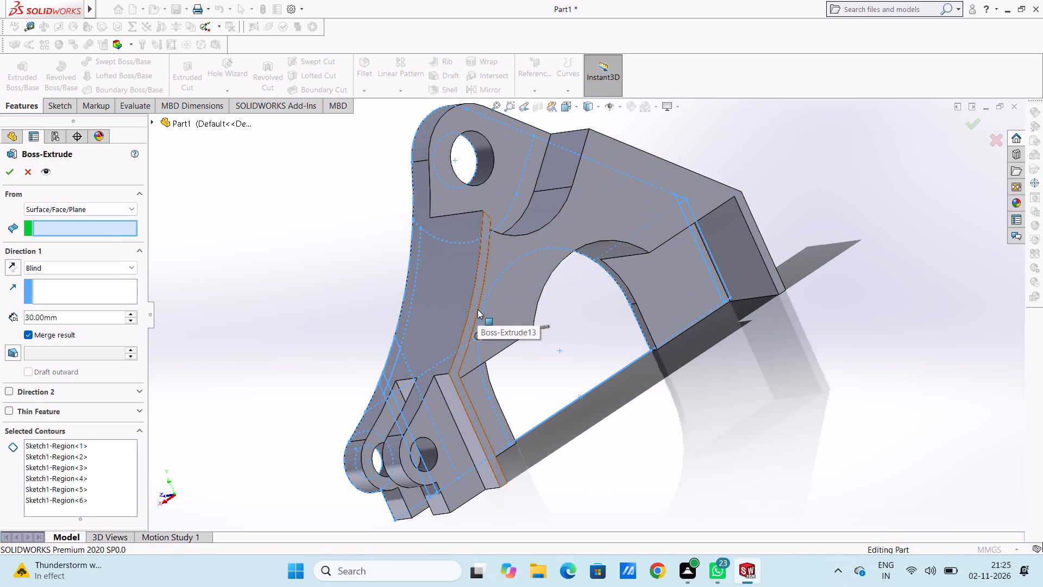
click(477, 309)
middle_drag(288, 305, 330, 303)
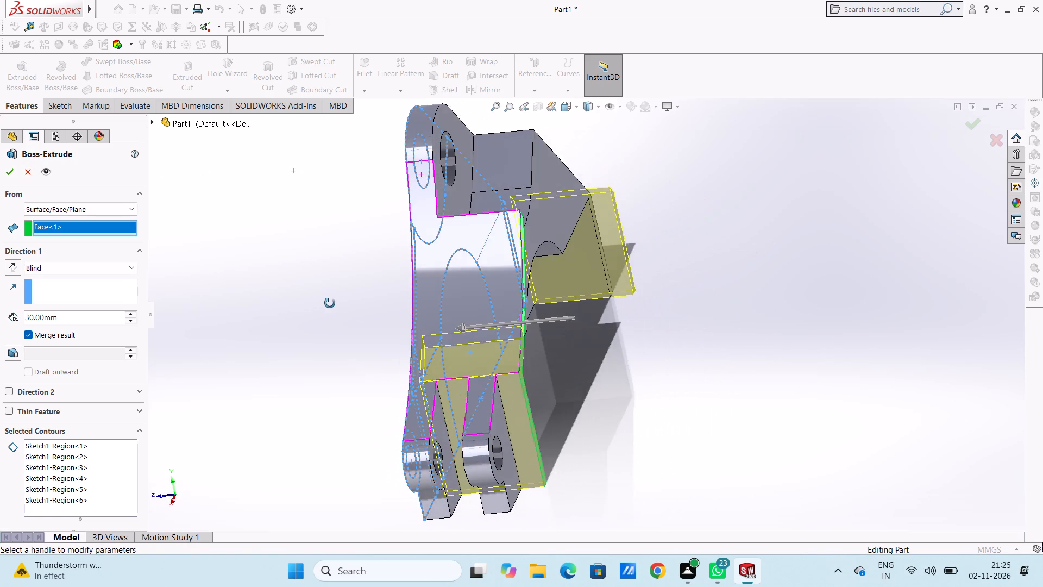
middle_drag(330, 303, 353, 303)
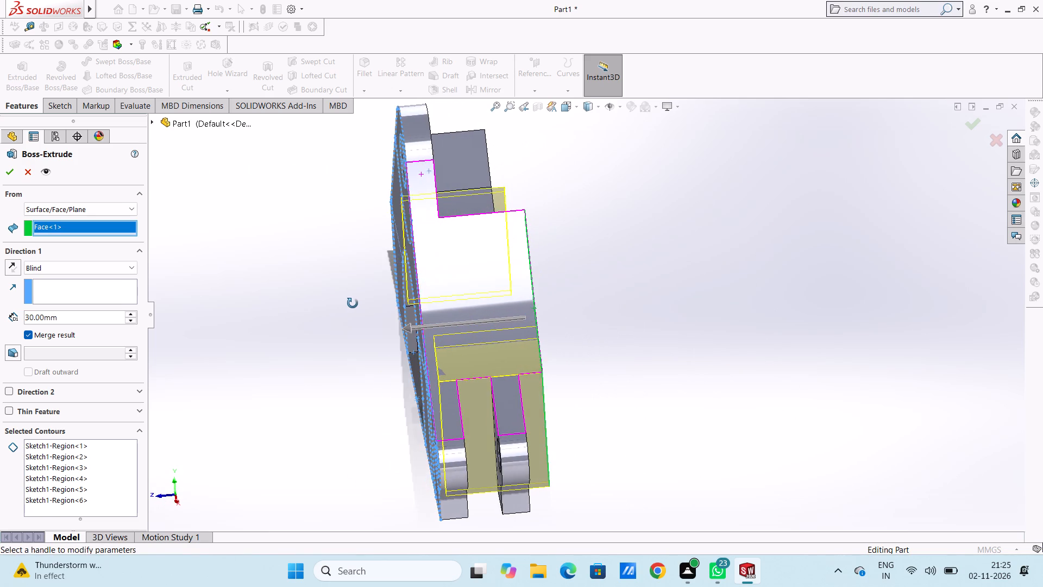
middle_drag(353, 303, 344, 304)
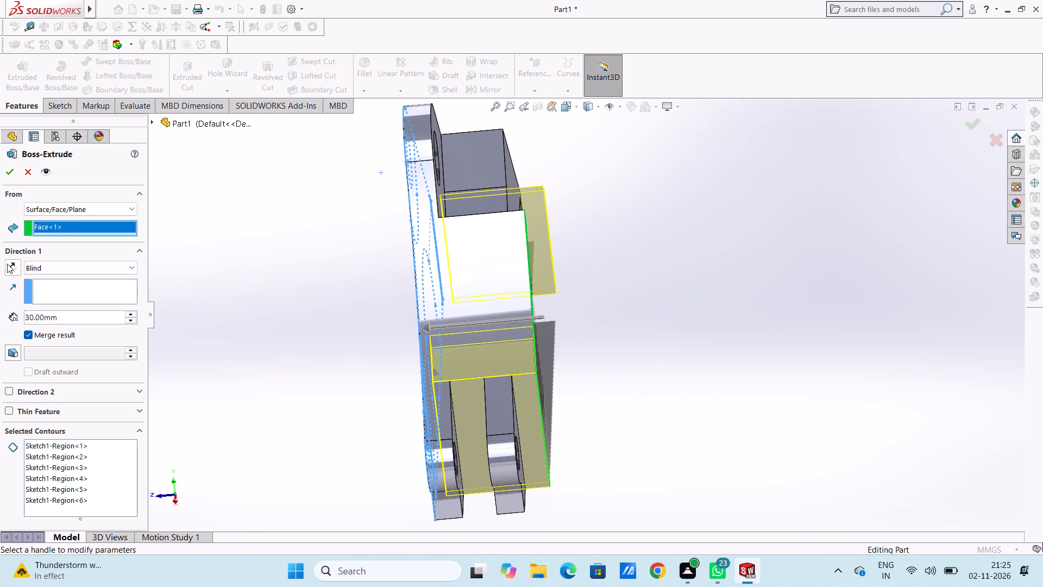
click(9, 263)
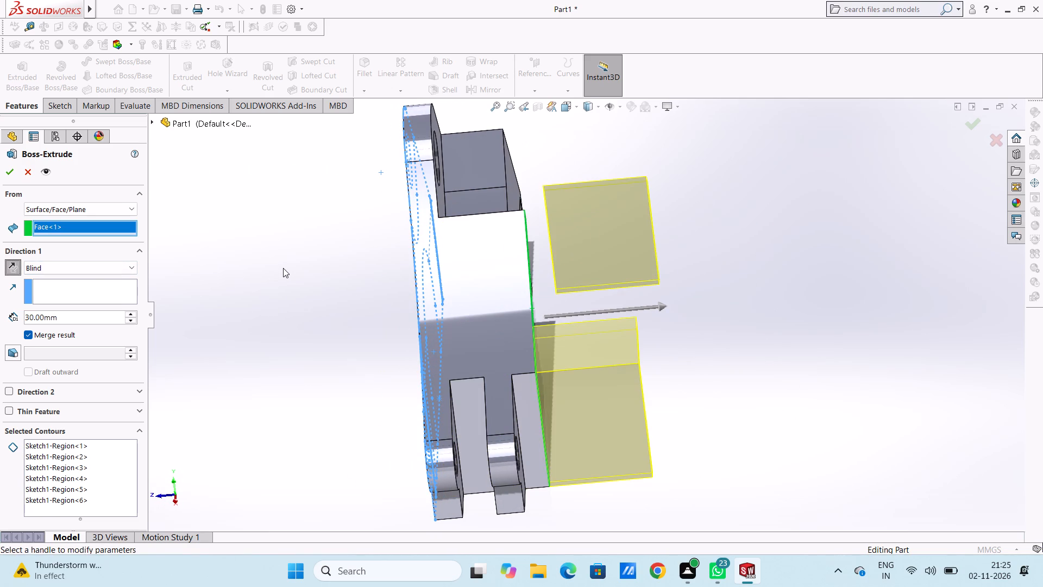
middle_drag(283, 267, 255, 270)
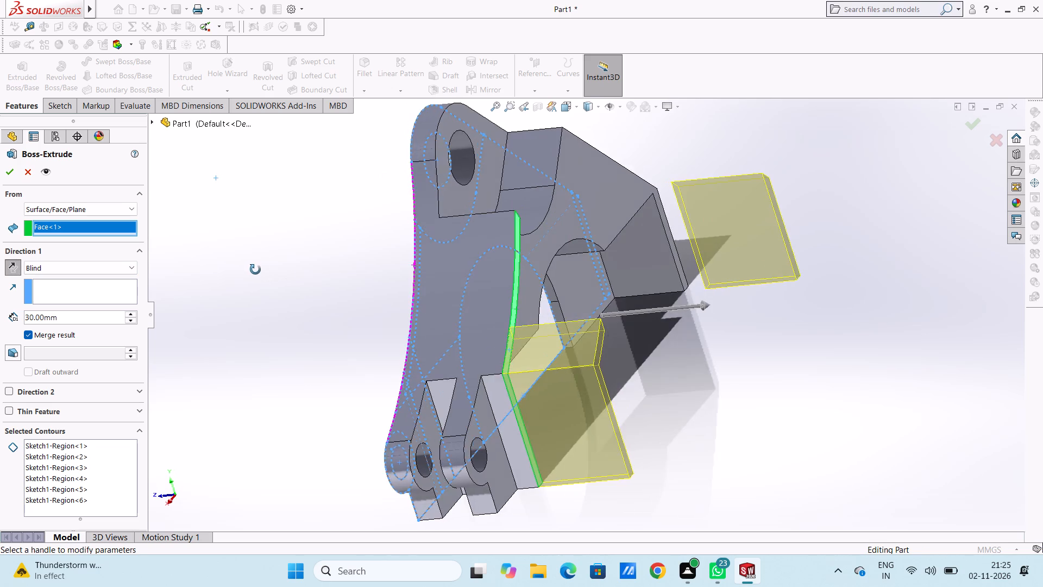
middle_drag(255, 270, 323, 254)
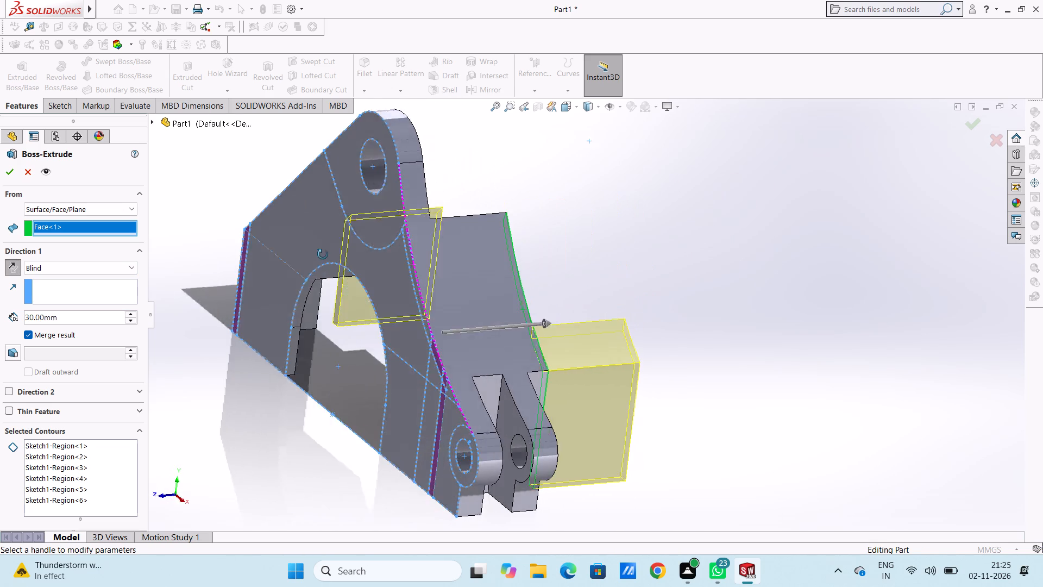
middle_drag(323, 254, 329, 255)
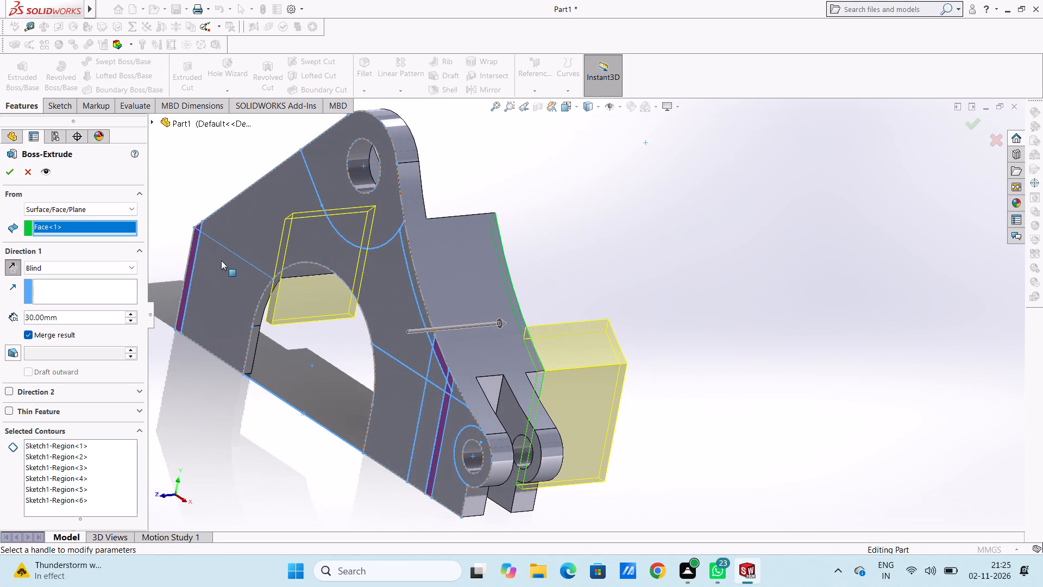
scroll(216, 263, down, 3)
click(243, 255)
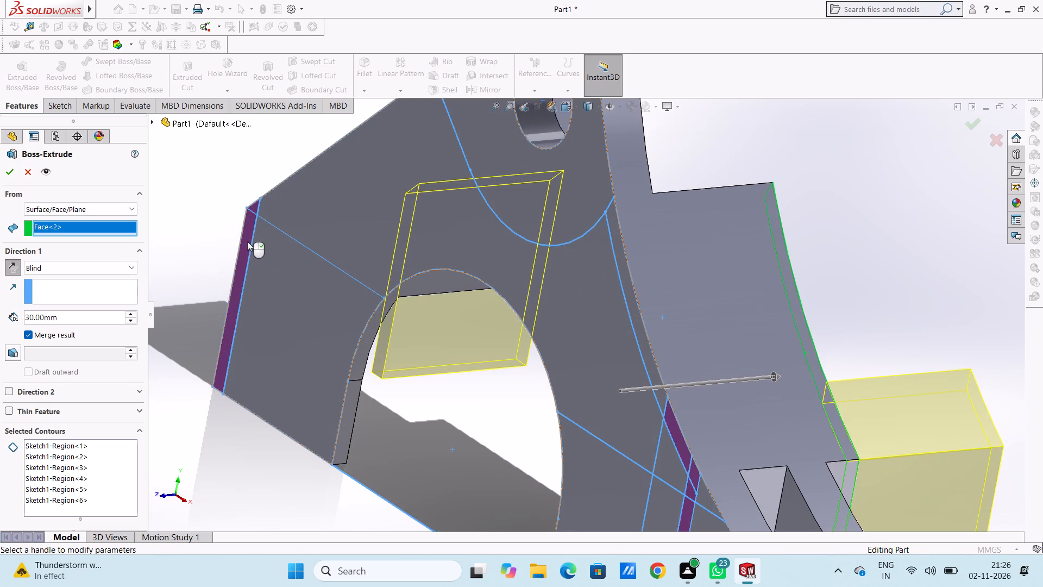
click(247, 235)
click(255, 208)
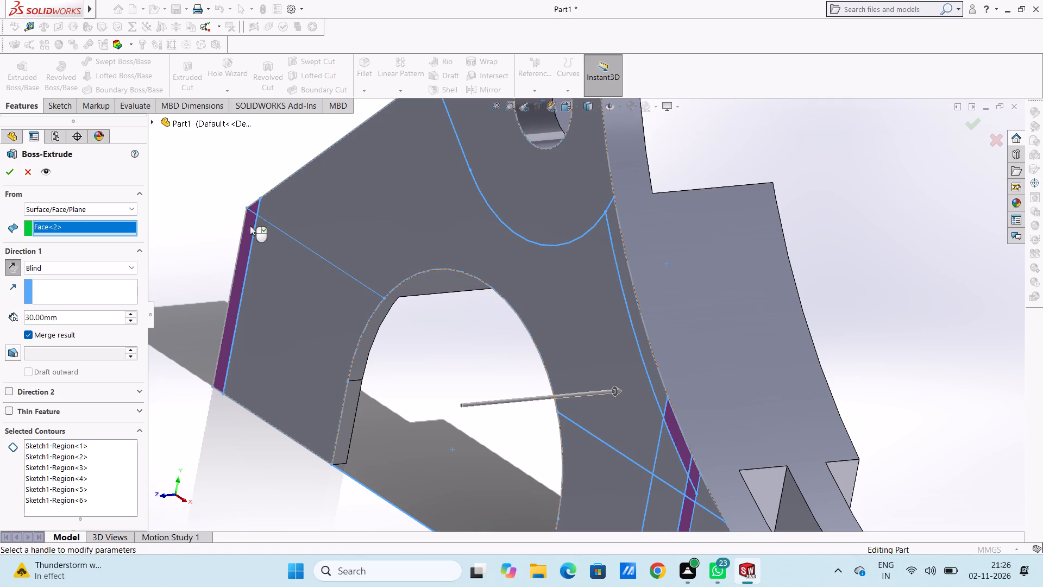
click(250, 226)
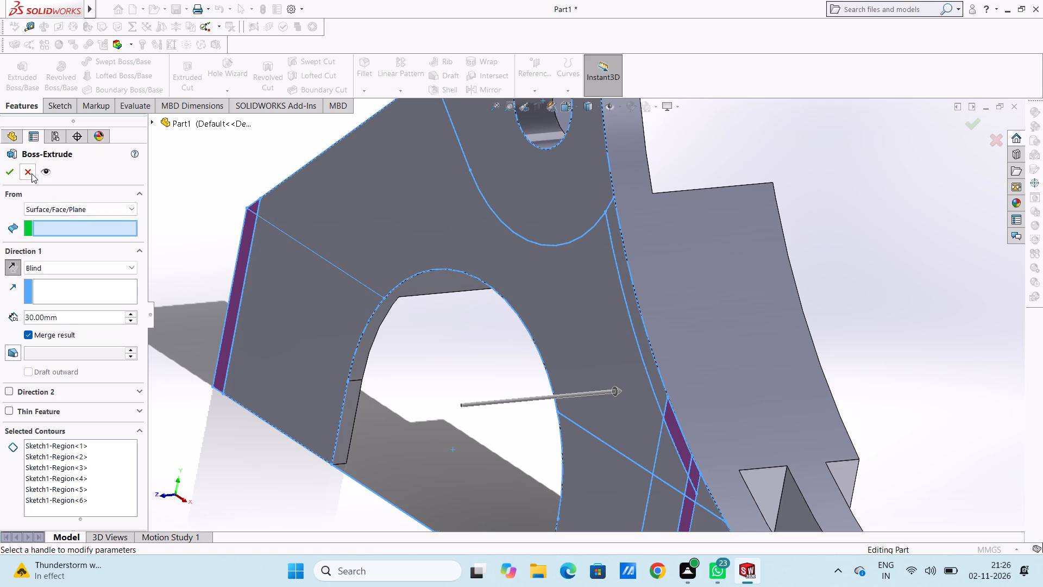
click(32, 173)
Start a boss extrusion of Sketch1 with the four regions of the rim's lower end section and the narrow vertical strip as contours.
scroll(240, 220, up, 4)
middle_drag(275, 263, 321, 240)
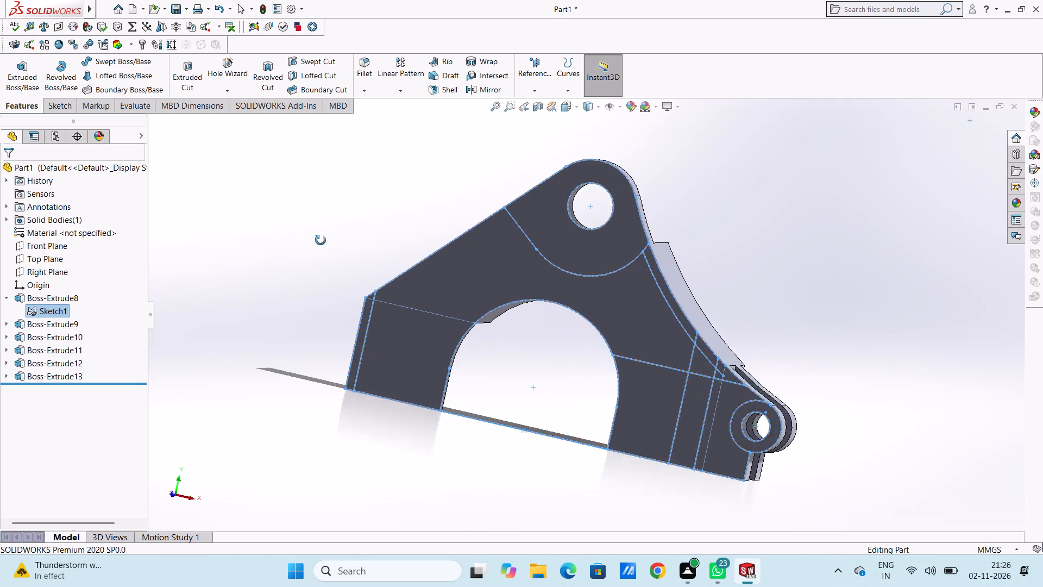
middle_drag(321, 240, 296, 248)
click(23, 73)
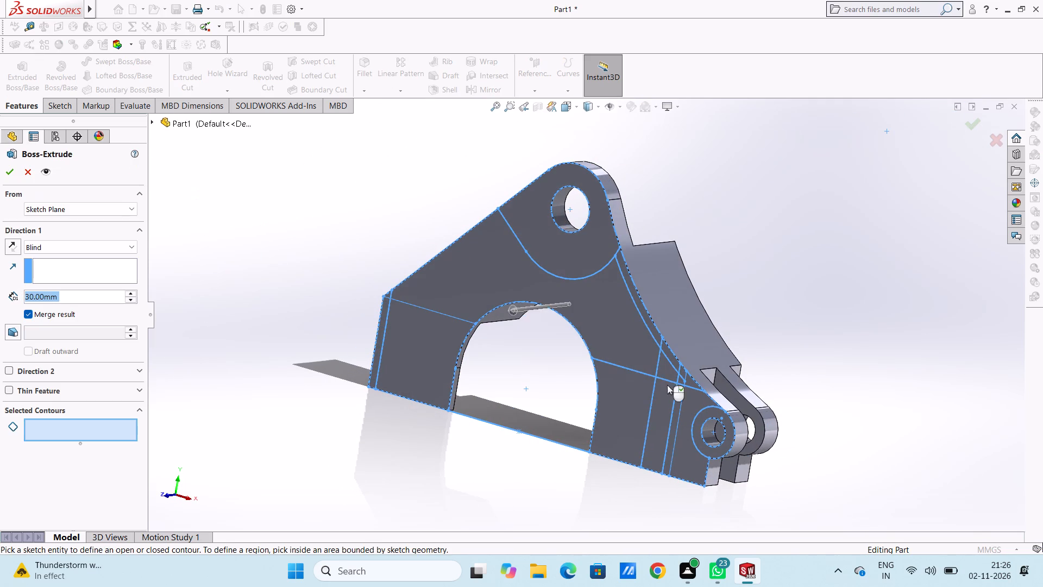
scroll(675, 391, down, 6)
click(607, 241)
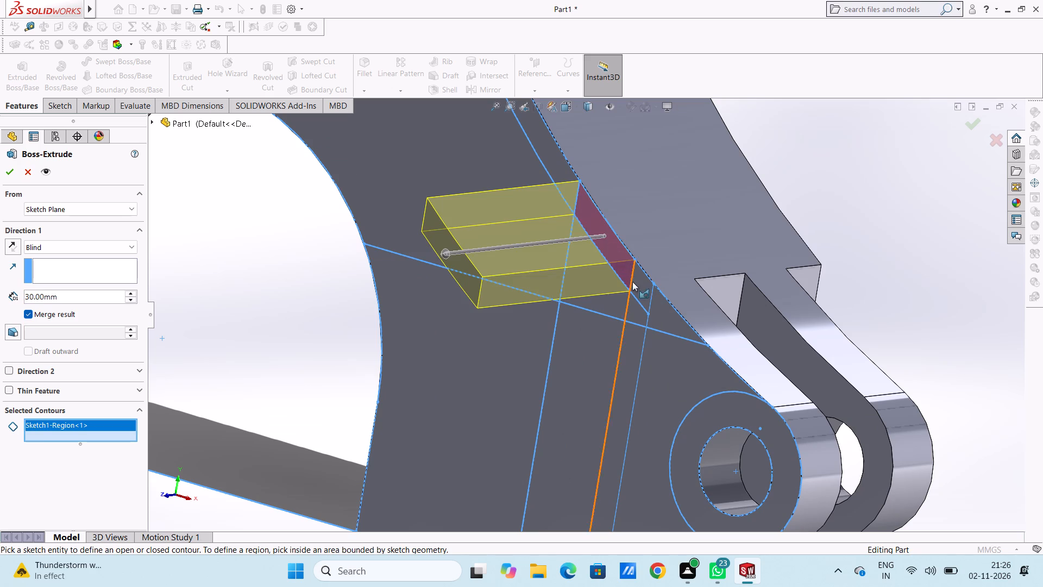
click(639, 282)
click(636, 315)
click(636, 333)
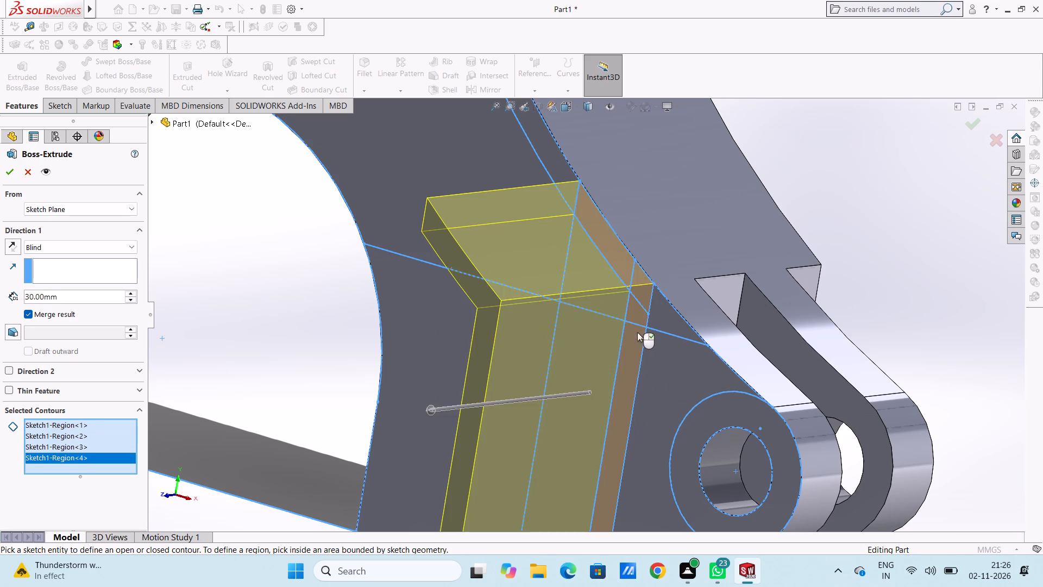
Extrude the contours 30 mm from the raised rim's outer back face, with the direction reversed to point away from the body.
scroll(781, 253, up, 5)
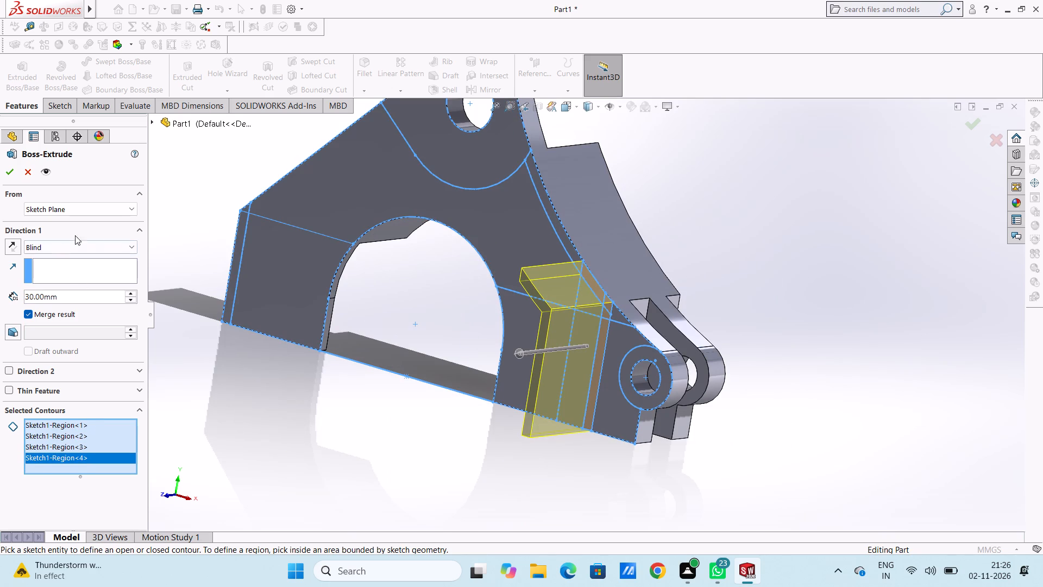
click(91, 204)
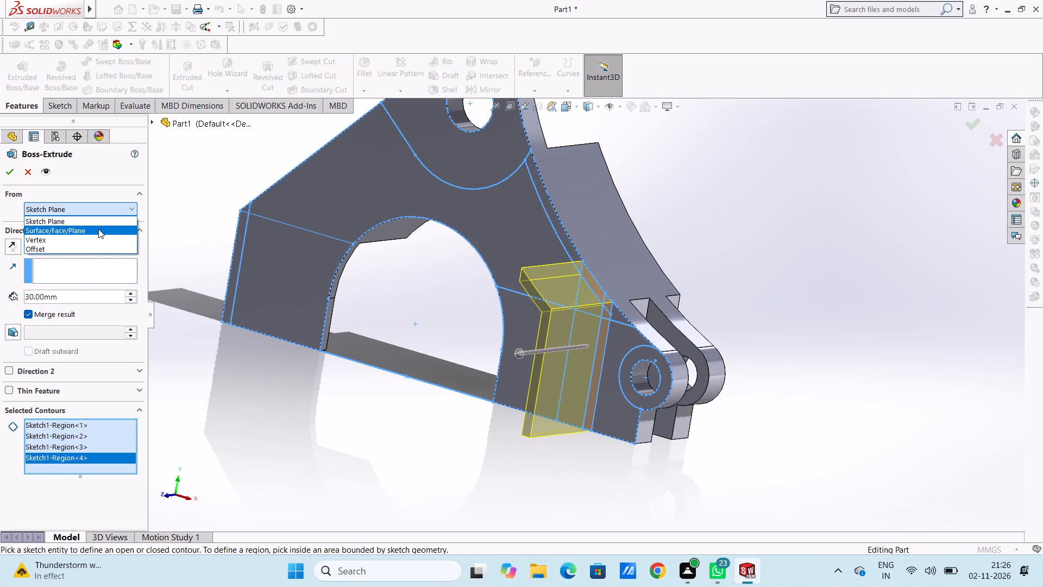
click(98, 228)
middle_drag(479, 347, 350, 339)
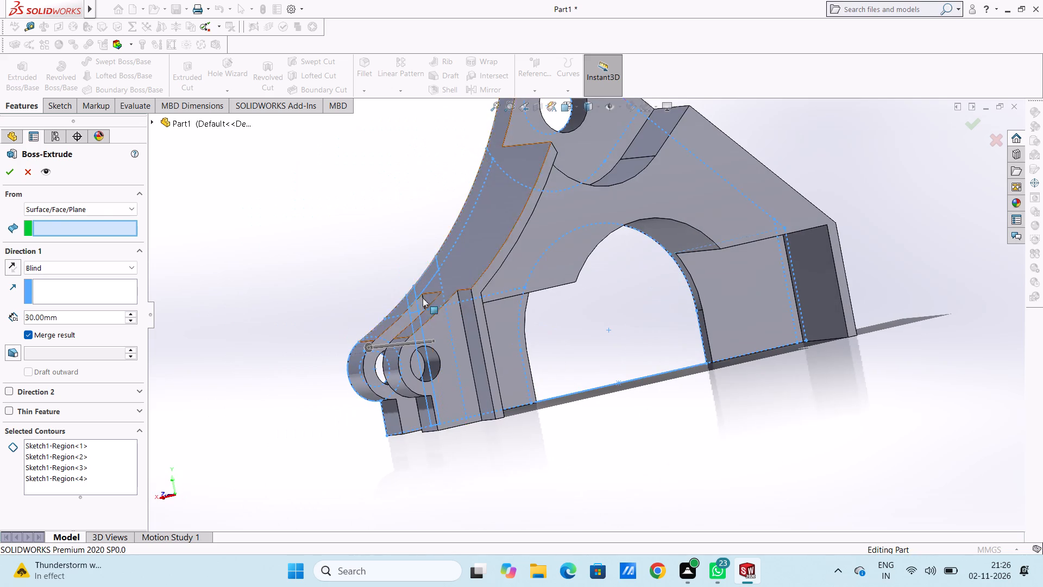
click(507, 248)
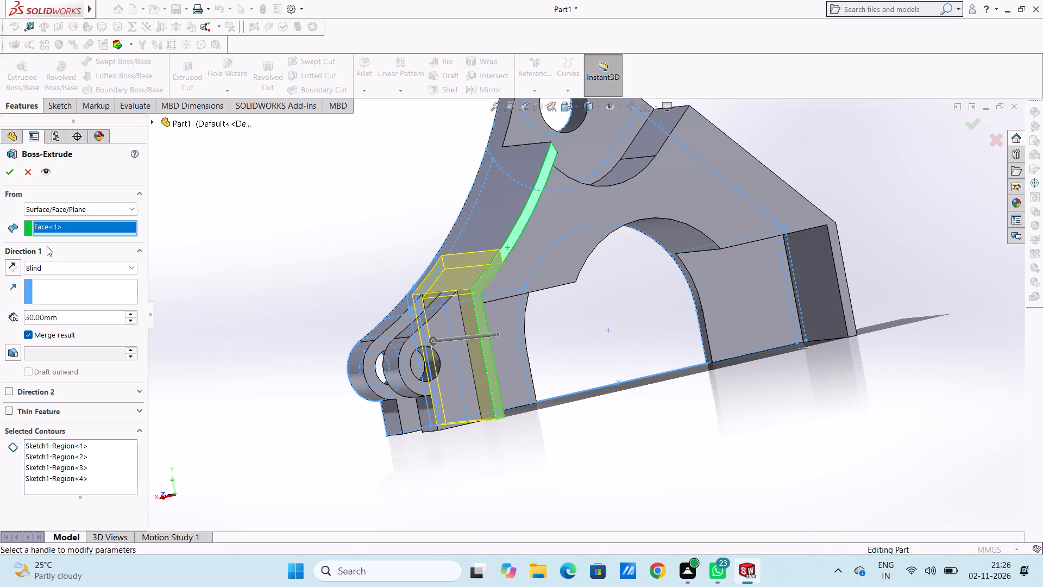
click(12, 267)
middle_drag(320, 247, 379, 238)
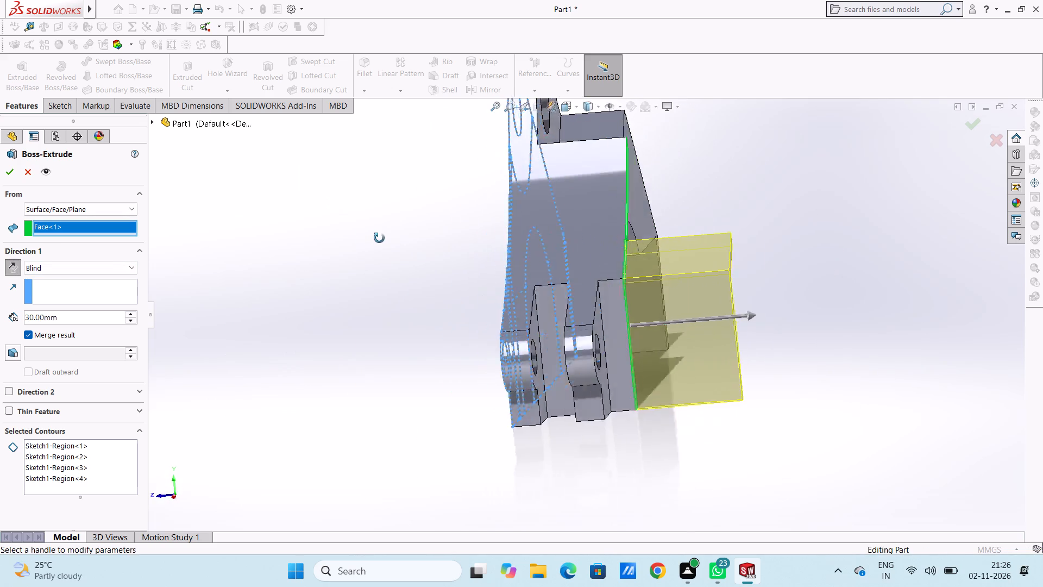
middle_drag(379, 238, 436, 244)
click(10, 170)
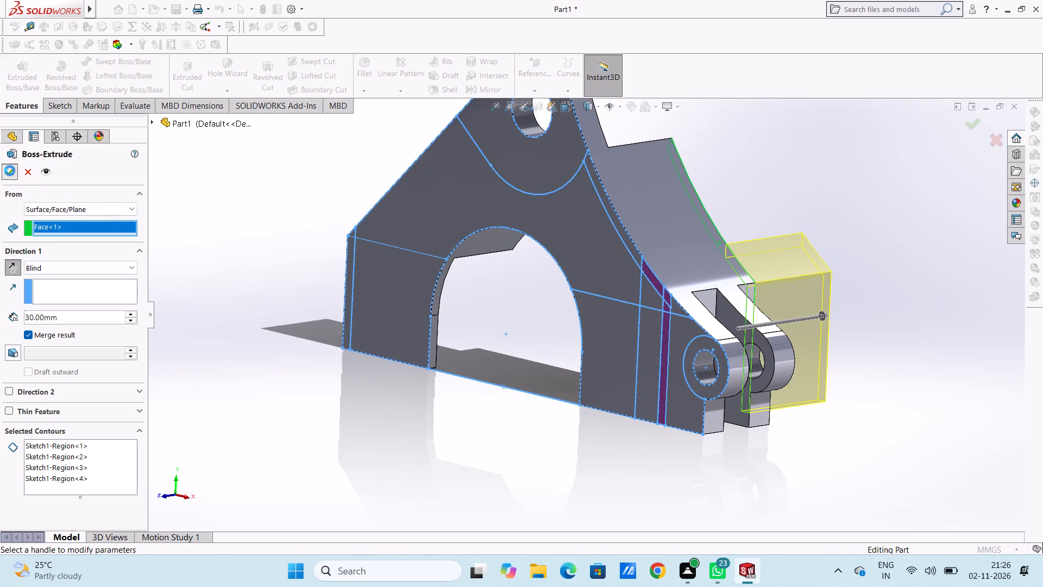
Start a boss extrusion of Sketch1 with the two regions of the narrow edge strip opposite the small lugs as contours.
scroll(246, 236, up, 4)
click(301, 279)
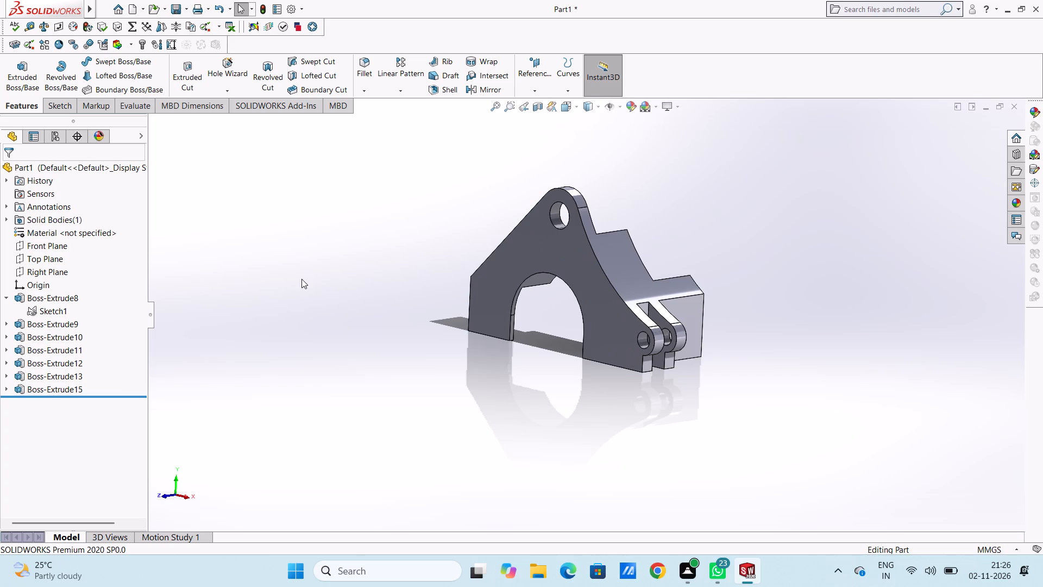
middle_drag(307, 313, 318, 329)
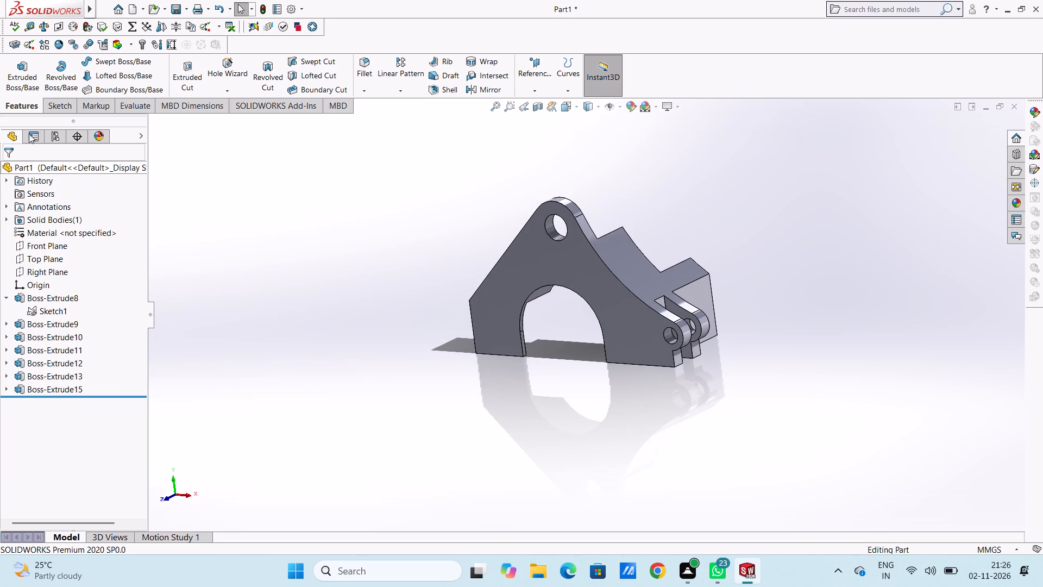
click(21, 68)
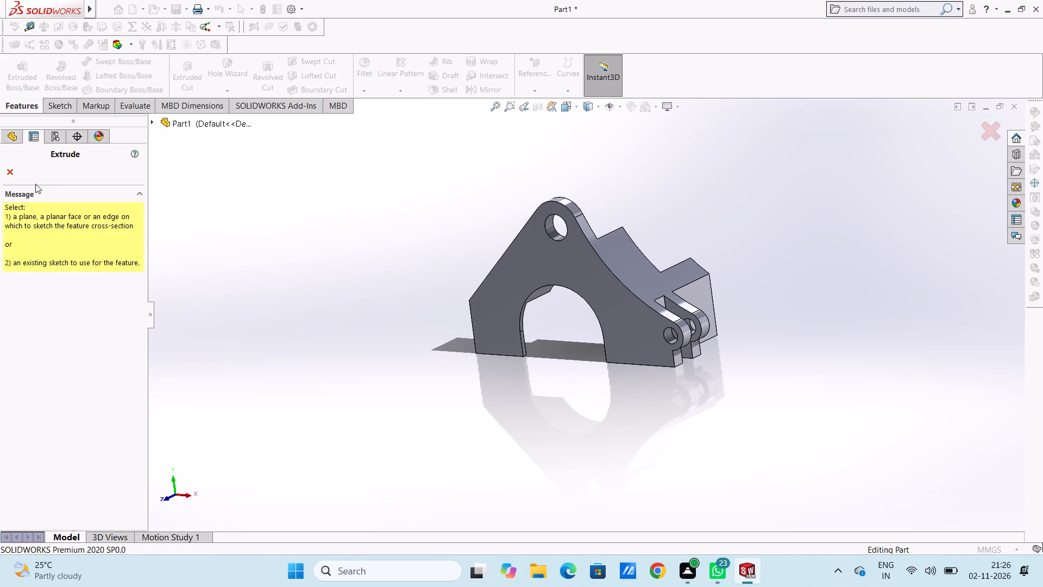
click(153, 120)
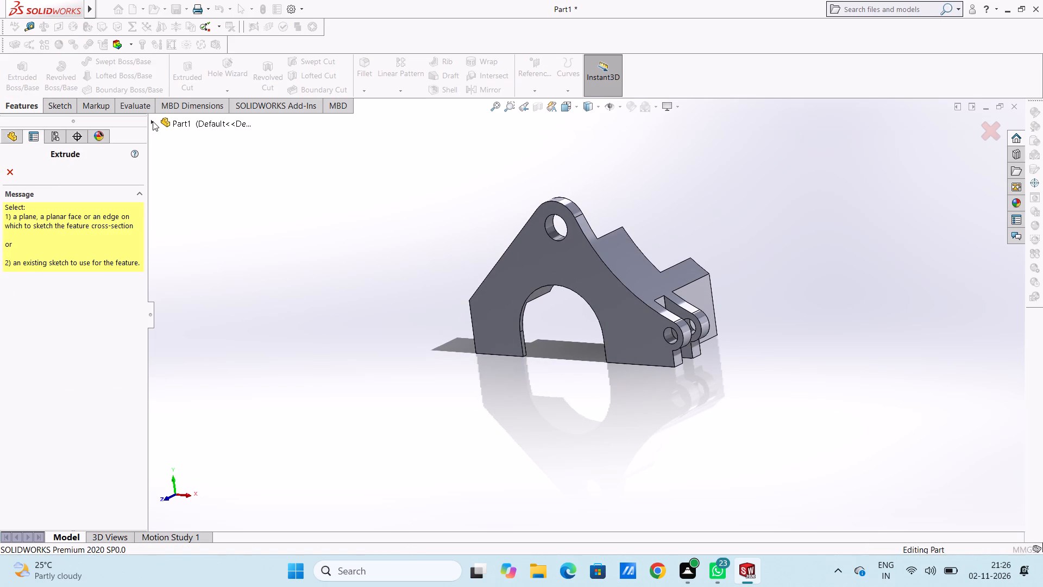
click(164, 251)
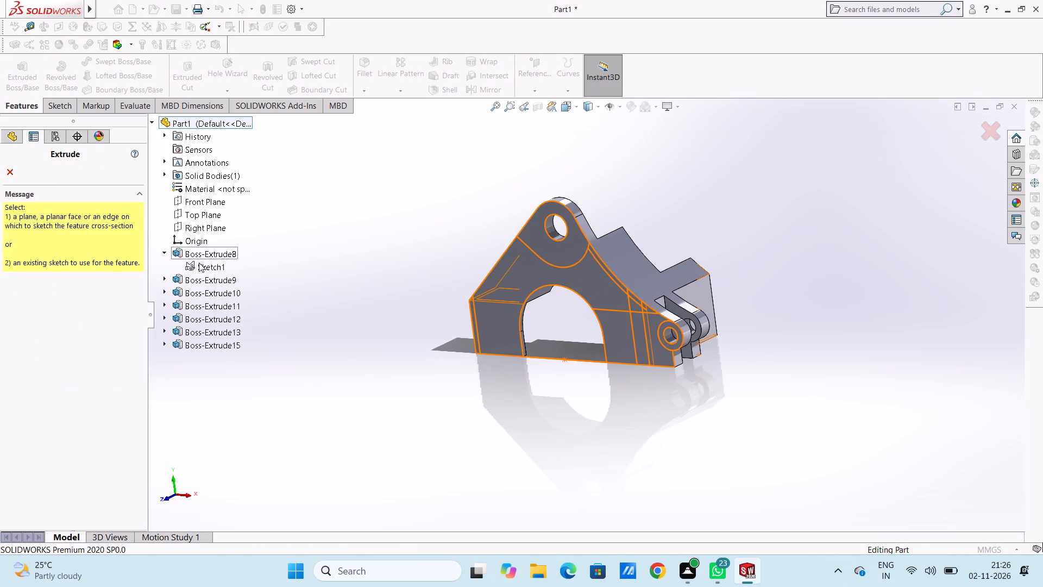
click(199, 263)
scroll(508, 349, down, 5)
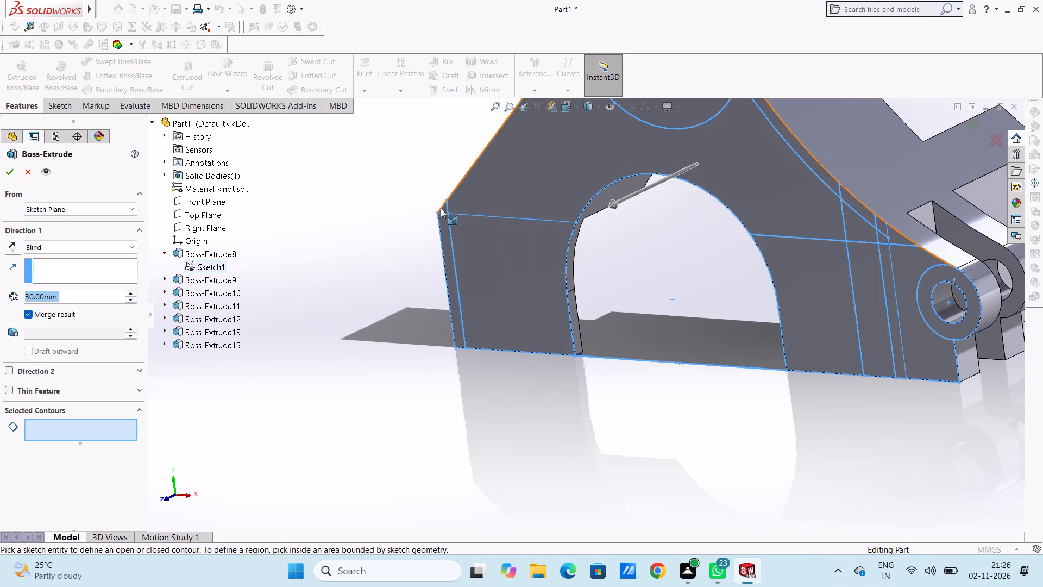
click(443, 210)
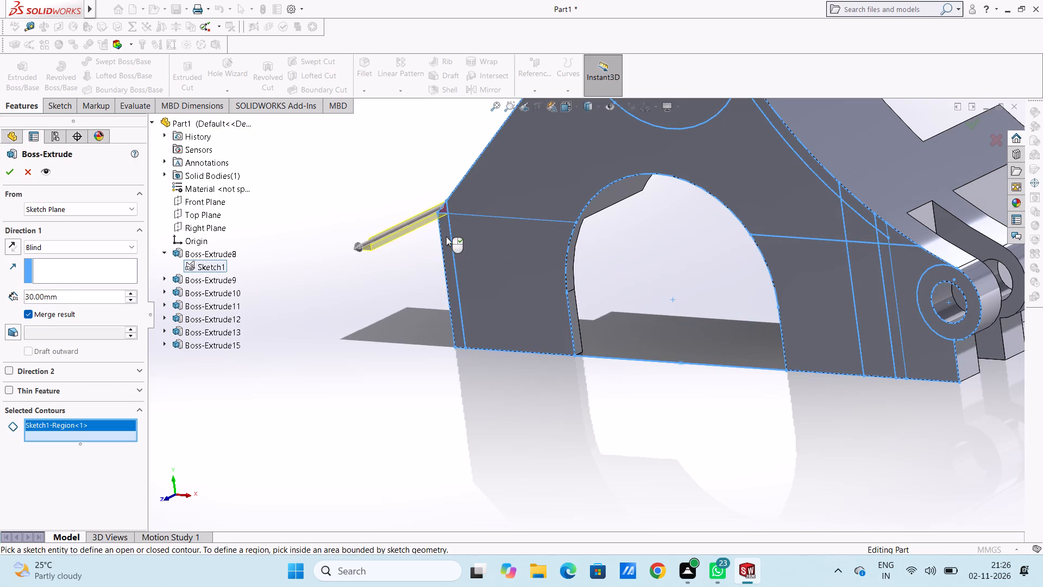
click(447, 236)
scroll(255, 261, up, 3)
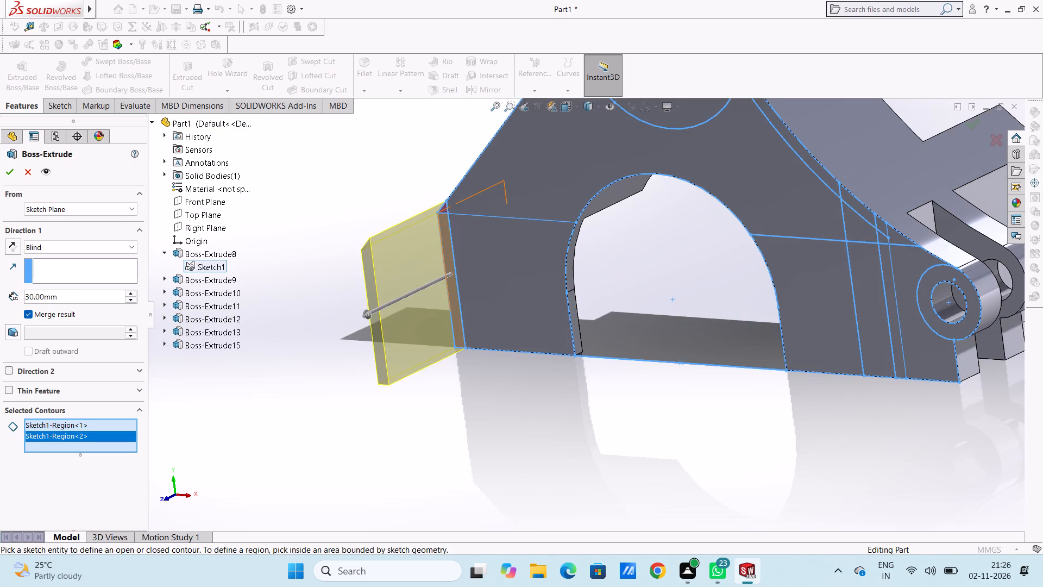
Extrude the edge strip 37 mm from the bracket's back face above the arch, with the direction reversed to point away from the body.
double_click(93, 294)
text(37)
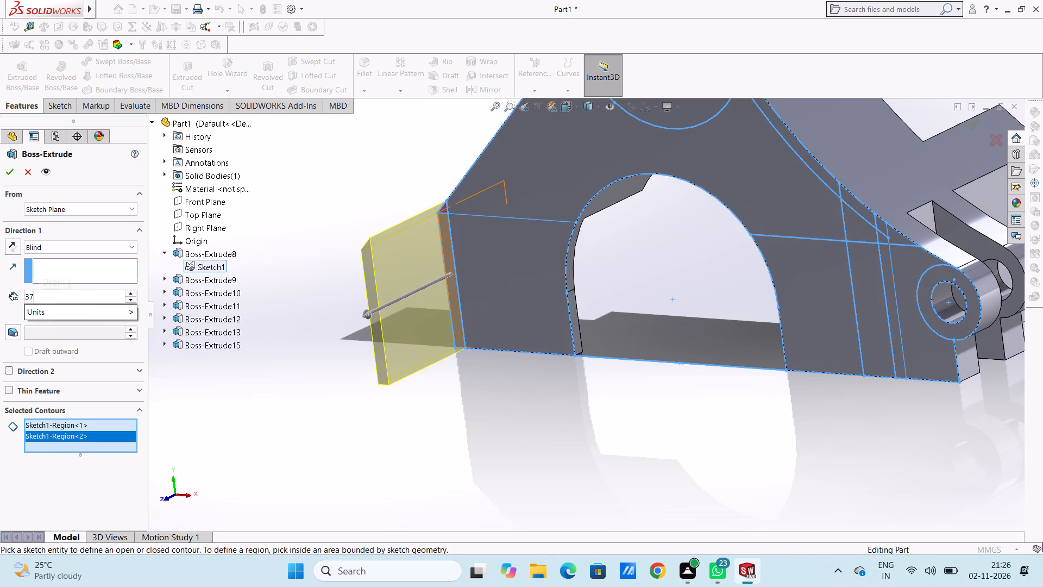
key(Return)
click(71, 205)
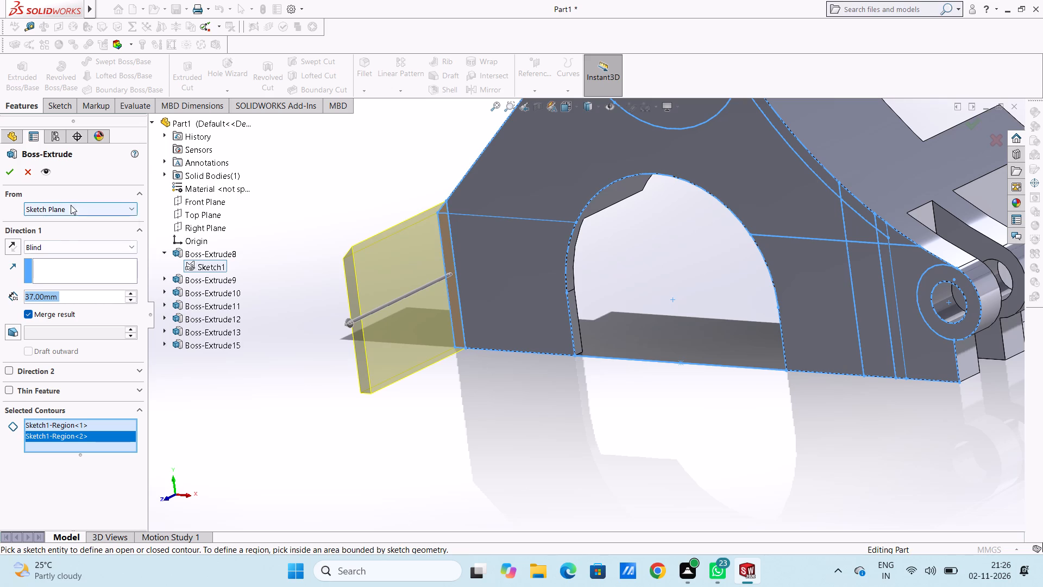
click(77, 232)
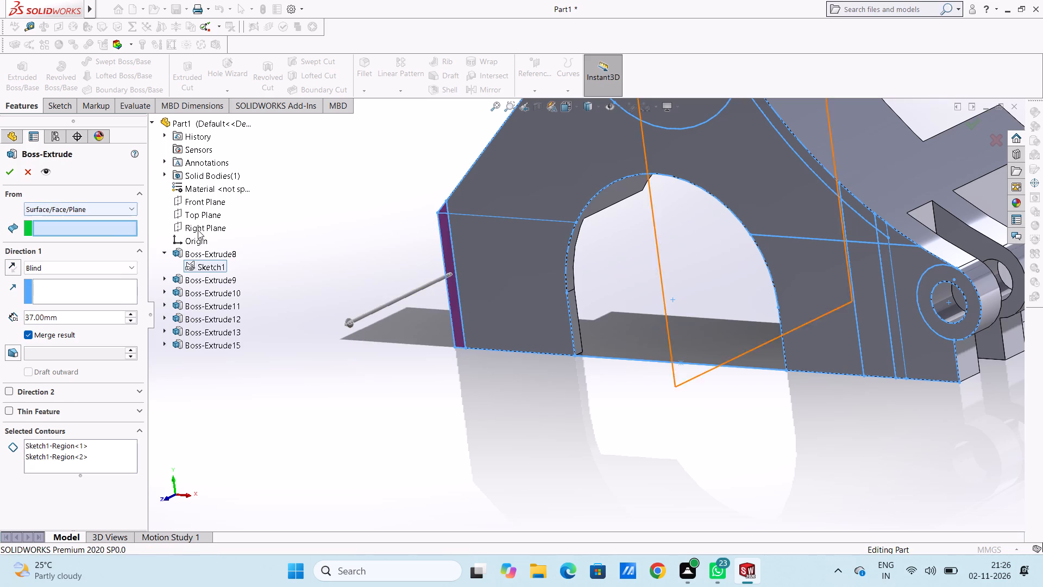
middle_drag(336, 202, 519, 274)
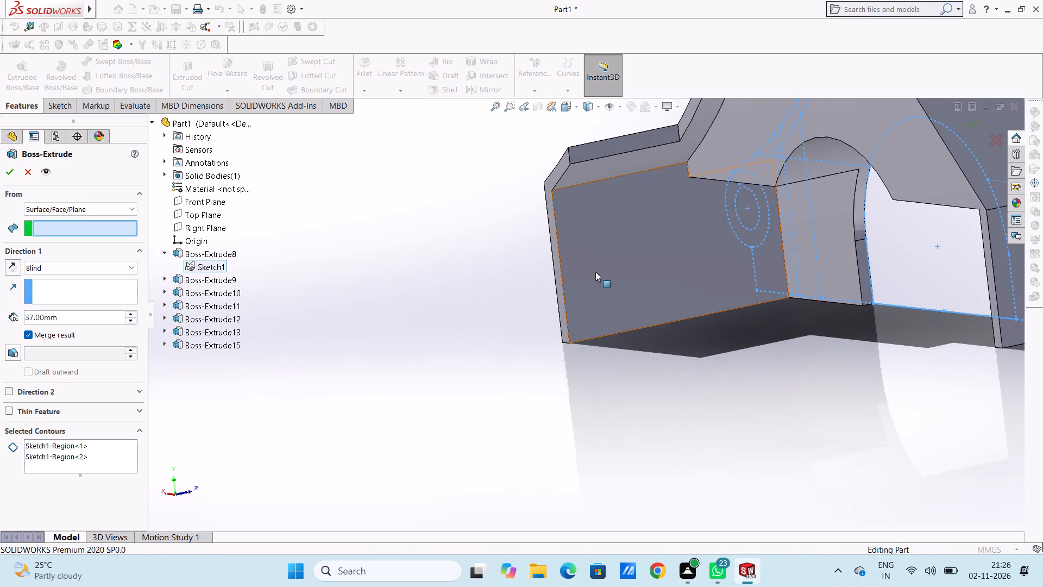
scroll(633, 254, up, 5)
middle_drag(735, 282, 762, 281)
scroll(772, 286, down, 5)
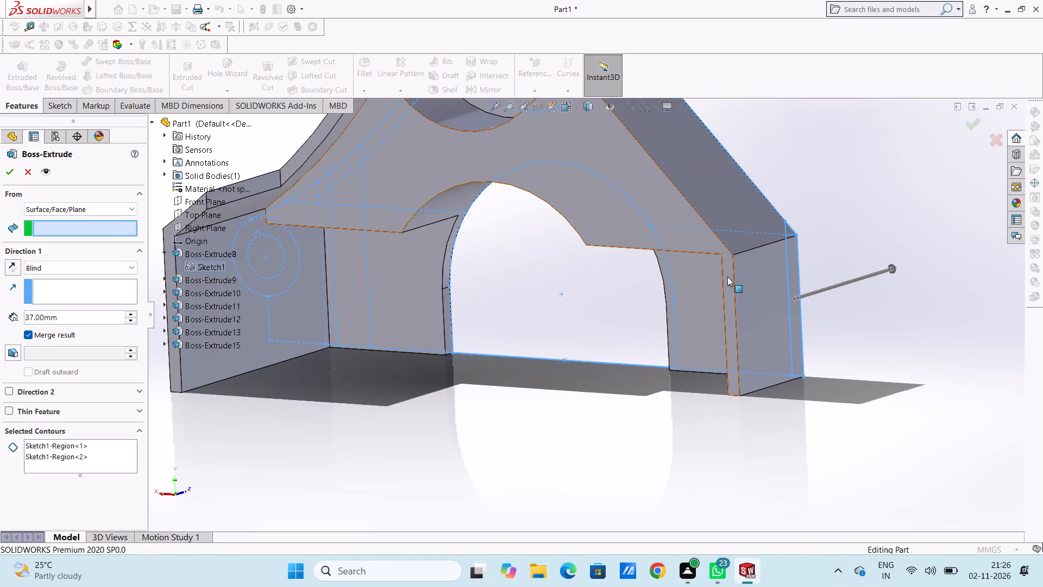
click(730, 276)
scroll(637, 323, up, 3)
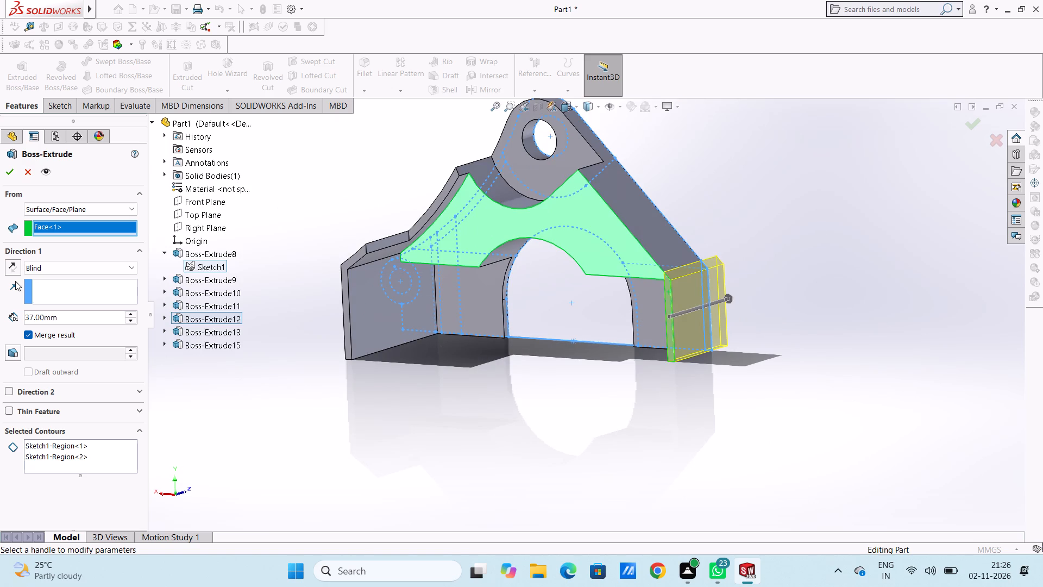
click(14, 265)
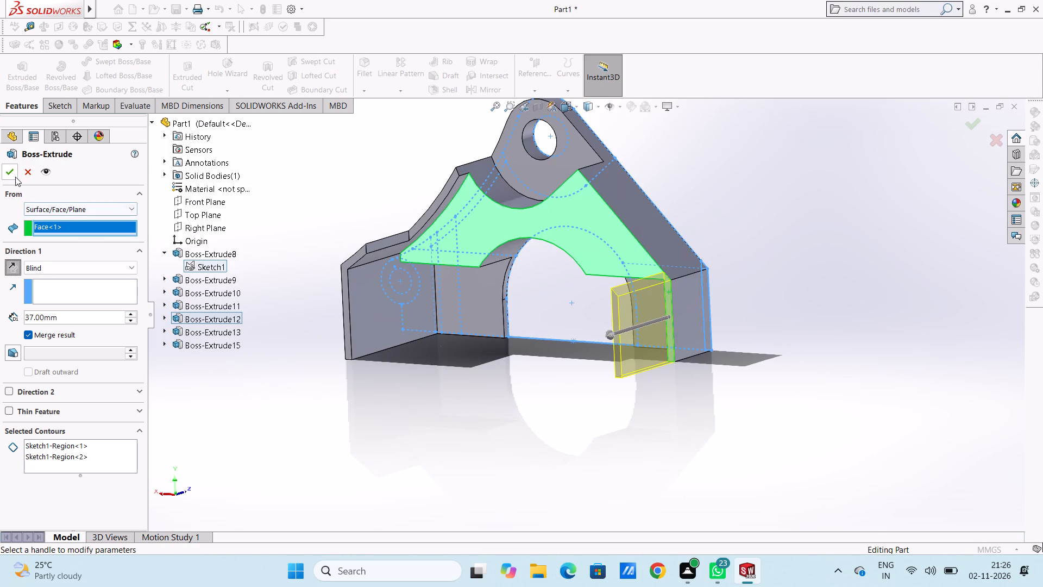
click(14, 175)
click(289, 191)
Examine the bracket's back, end walls and lug side from several angles.
scroll(297, 203, up, 4)
middle_drag(345, 294, 445, 365)
middle_drag(379, 309, 315, 342)
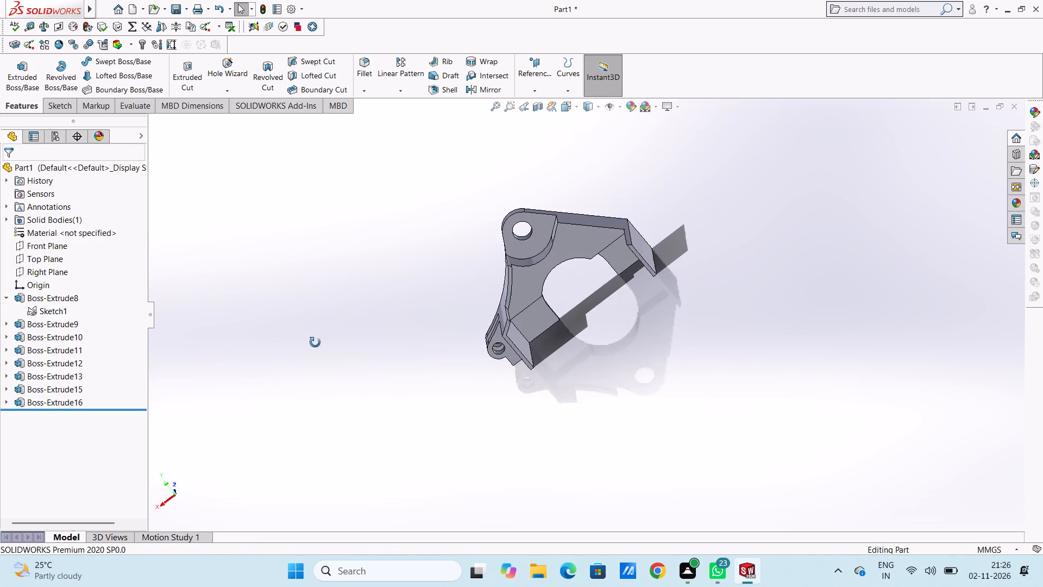
middle_drag(315, 342, 331, 354)
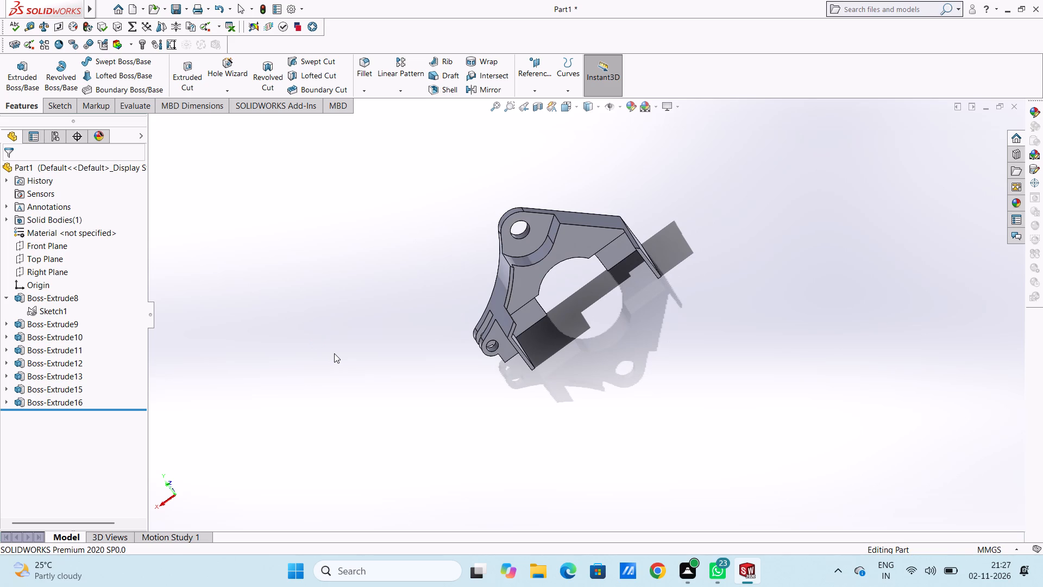
middle_drag(334, 341, 496, 287)
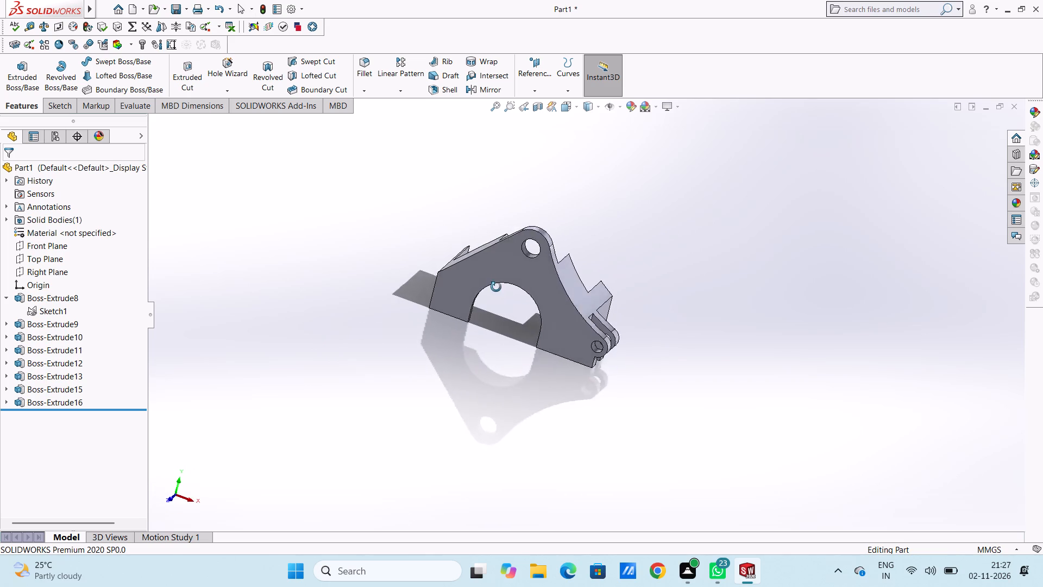
middle_drag(496, 287, 455, 304)
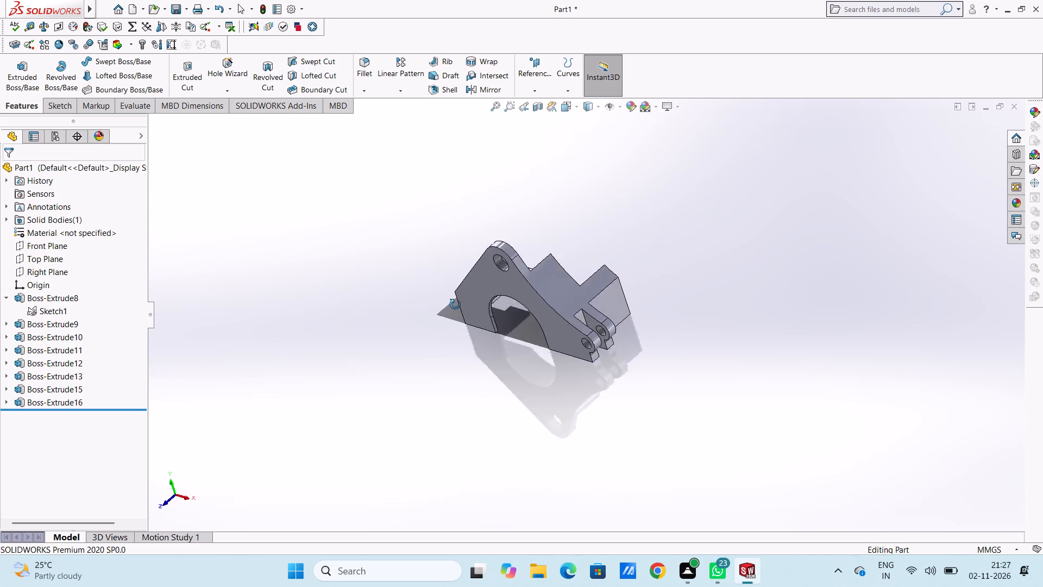
middle_drag(455, 304, 432, 282)
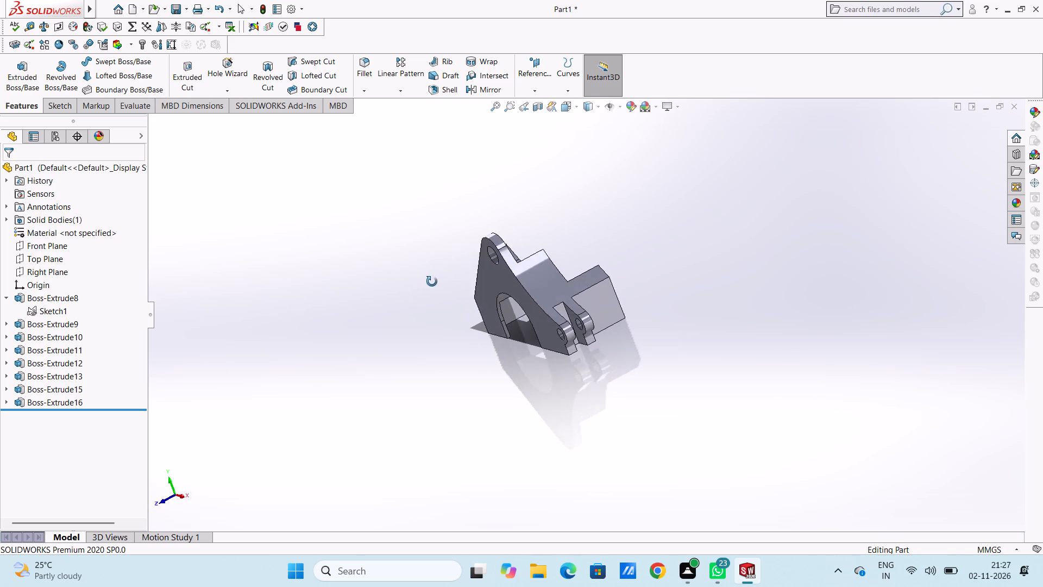
middle_drag(432, 282, 436, 315)
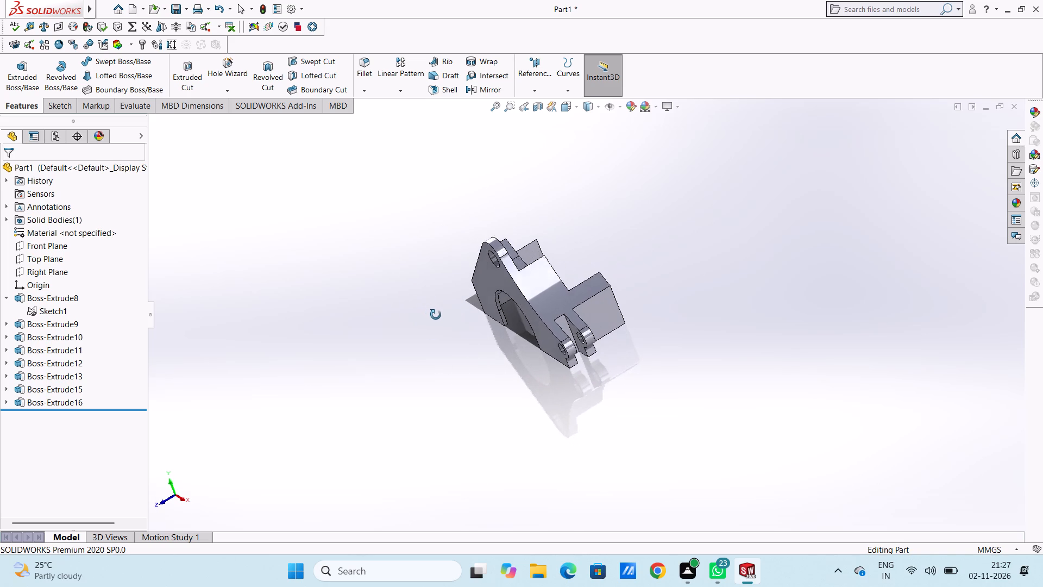
middle_drag(436, 315, 454, 285)
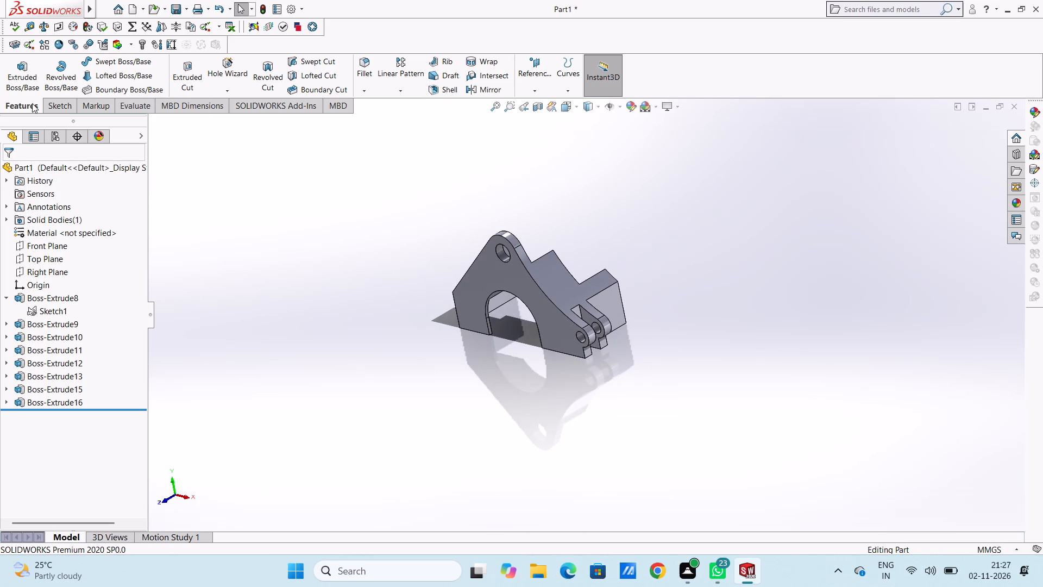
Start a boss extrusion of Sketch1 with the two upper regions of the curved strip along the concave edge as contours.
click(53, 313)
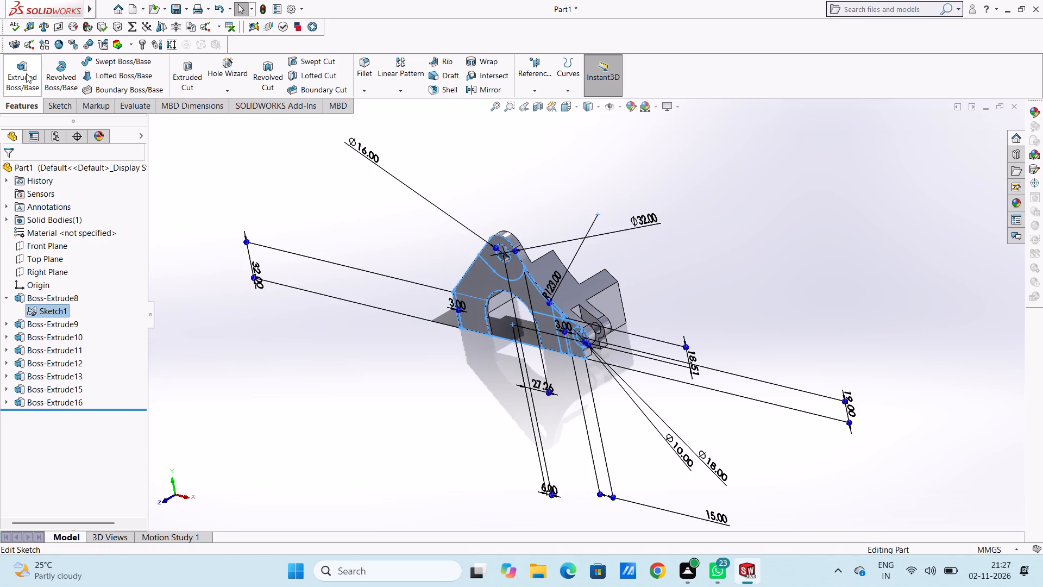
click(26, 73)
scroll(564, 236, down, 2)
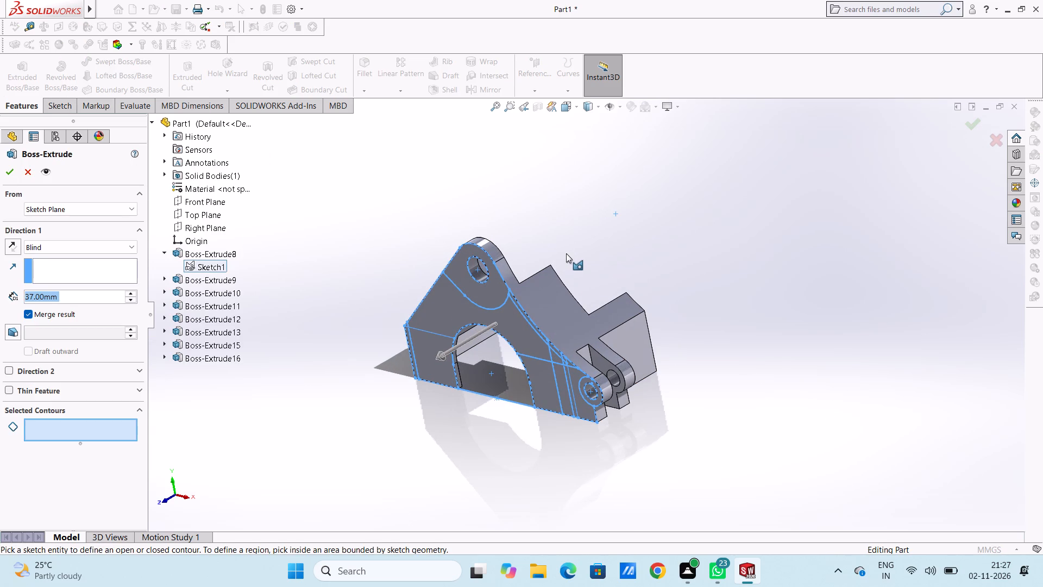
middle_drag(538, 296, 560, 270)
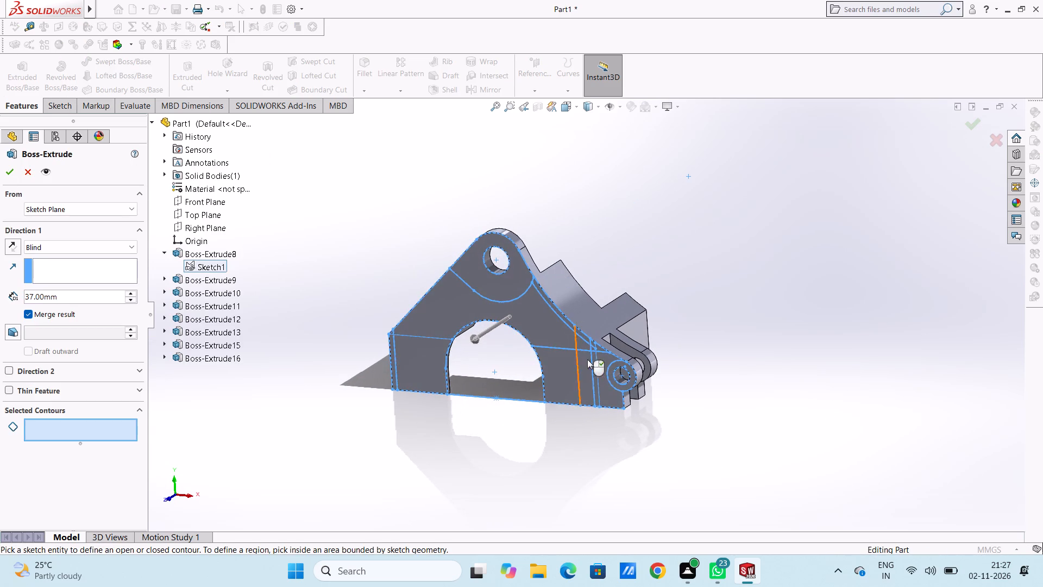
scroll(592, 364, down, 3)
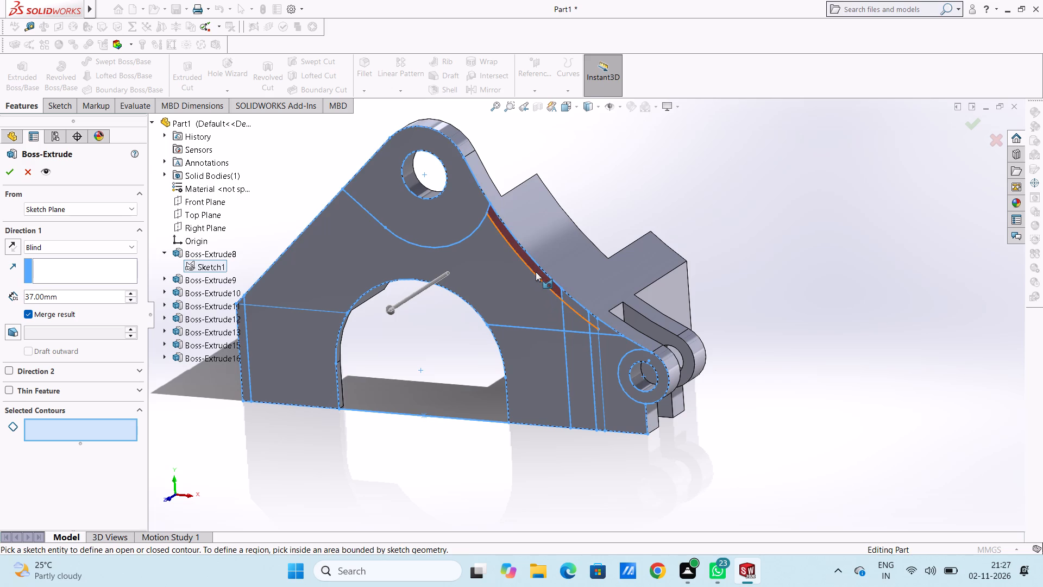
click(536, 269)
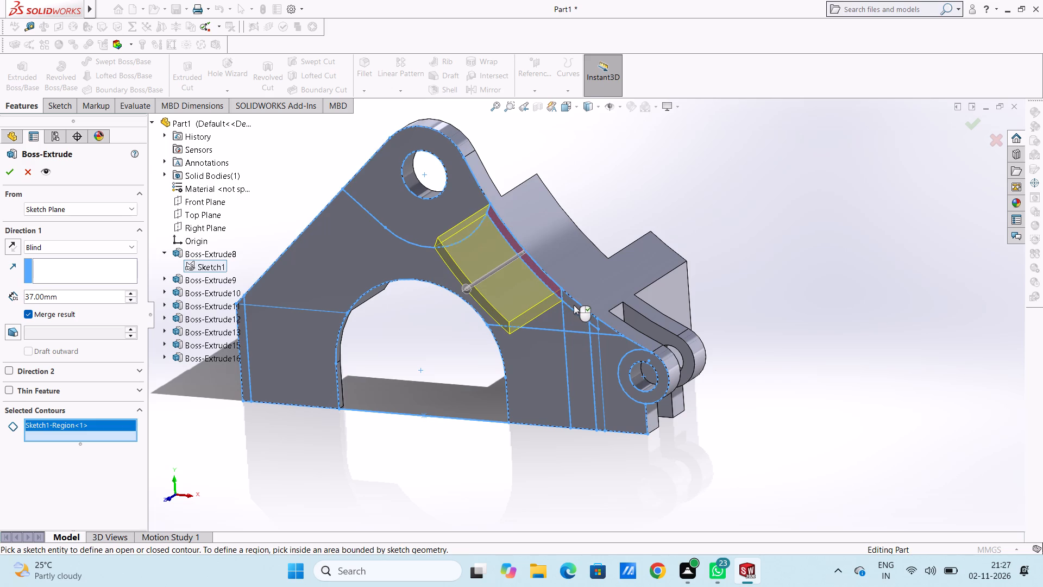
click(574, 304)
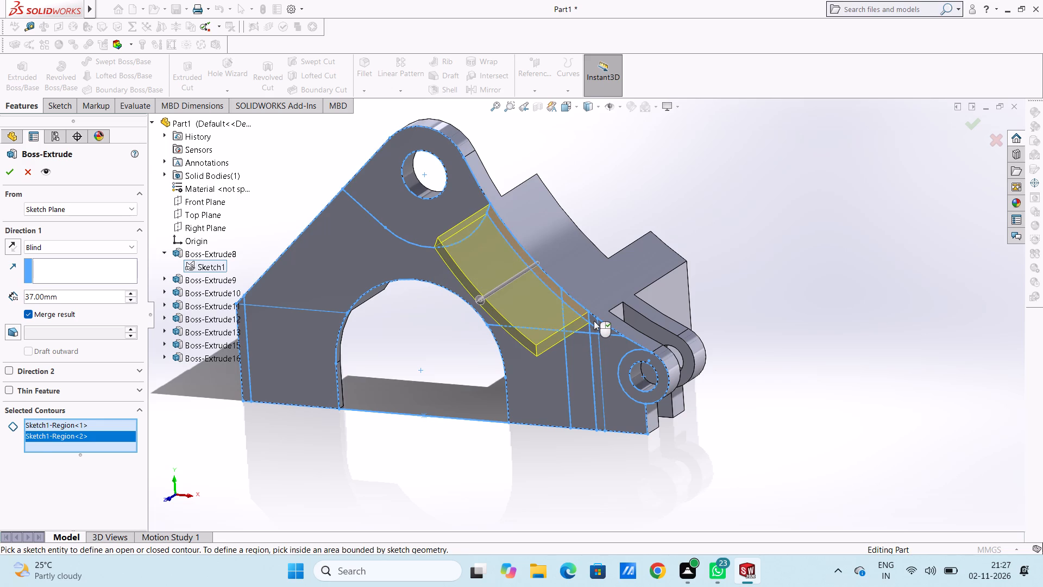
Add the curved strip's last region and the two regions of the narrow vertical strip beside the small lugs as contours.
middle_drag(746, 296, 762, 261)
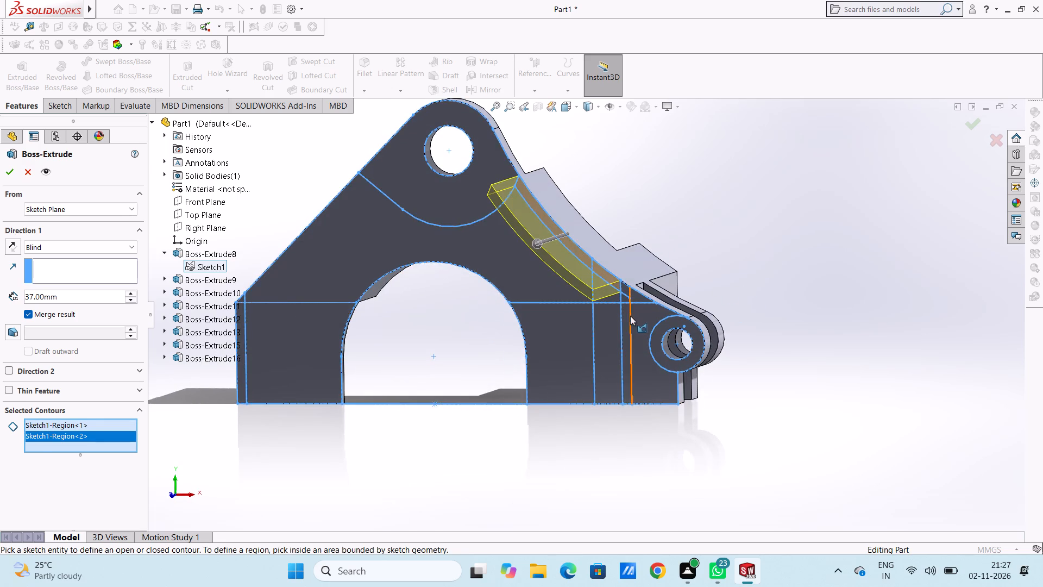
scroll(628, 310, down, 3)
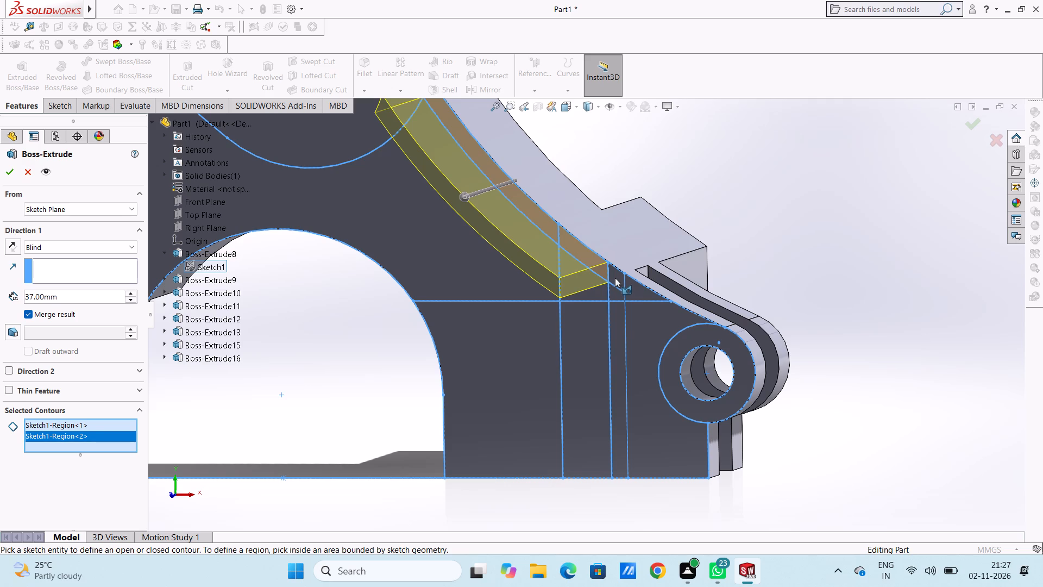
click(615, 277)
click(615, 325)
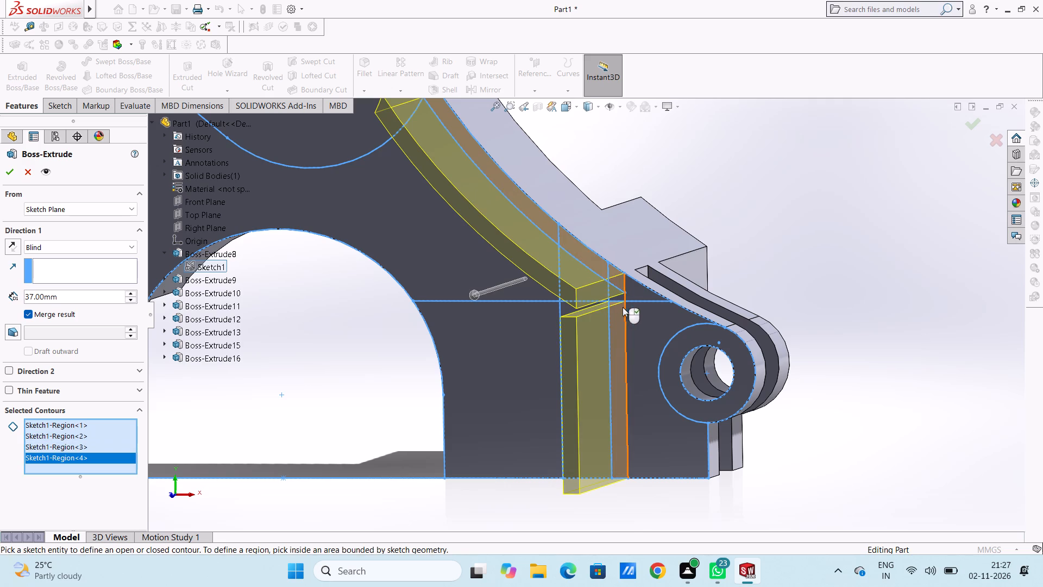
middle_drag(637, 292, 643, 271)
scroll(610, 308, down, 4)
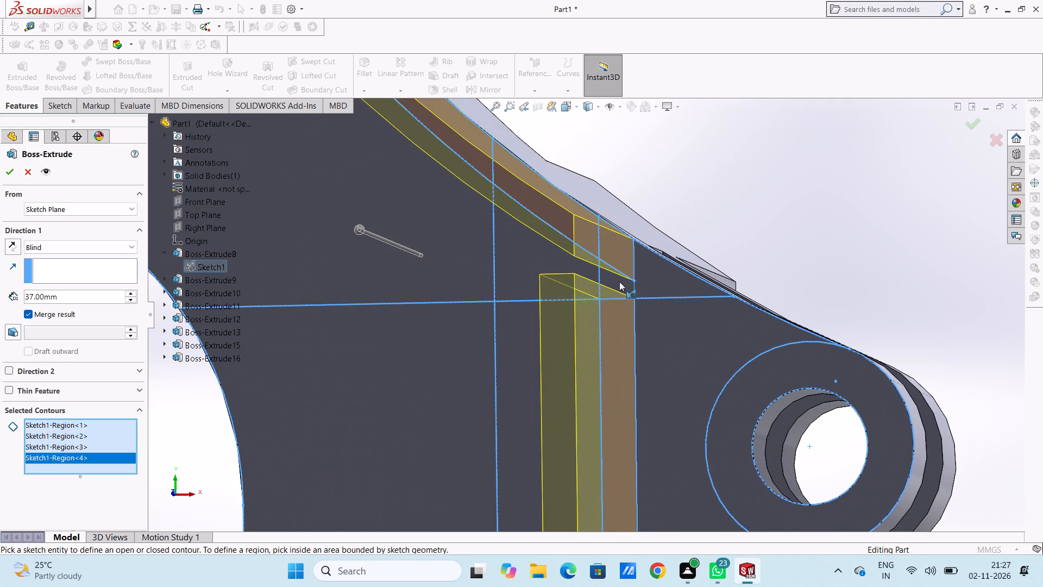
click(619, 282)
scroll(753, 239, up, 5)
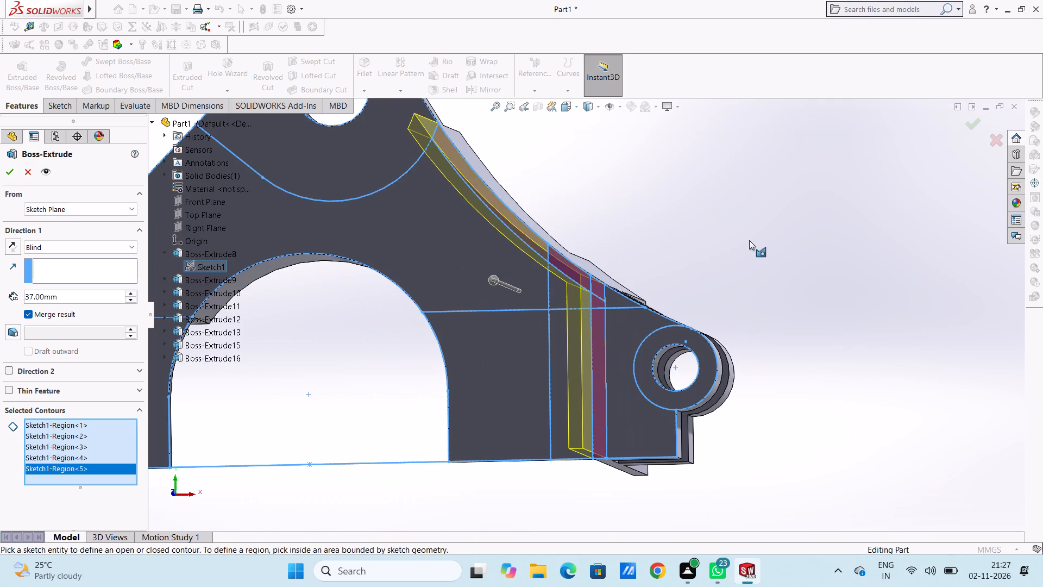
scroll(736, 240, up, 4)
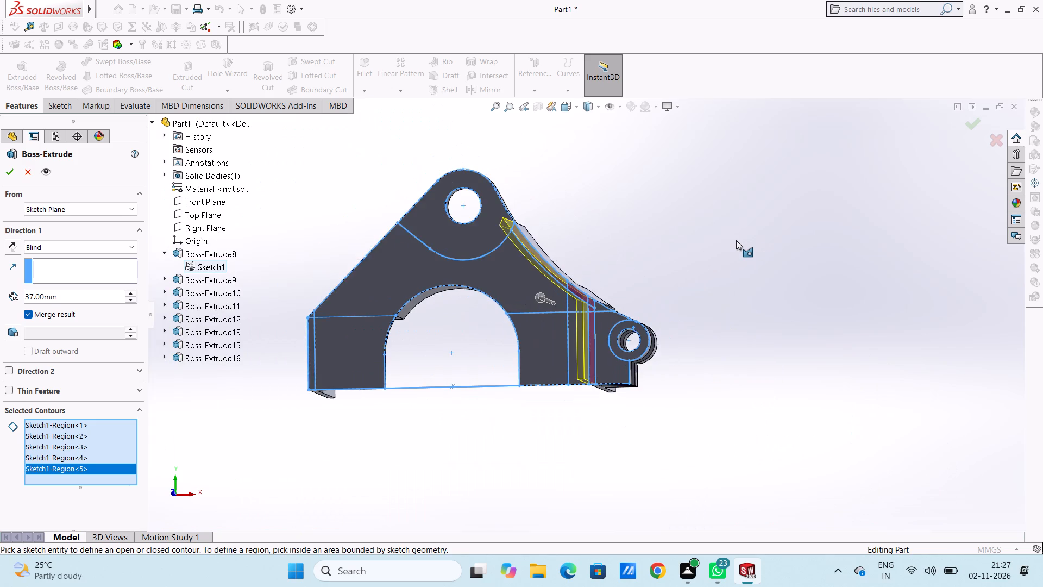
Set the blind extrusion depth to 7 mm.
middle_drag(731, 251, 532, 322)
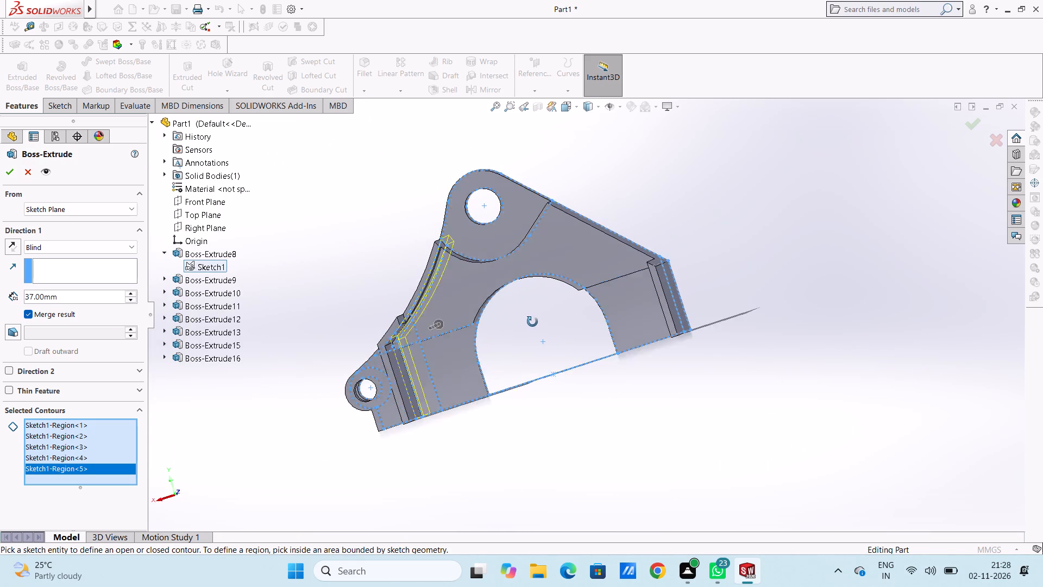
middle_drag(532, 322, 686, 360)
double_click(79, 297)
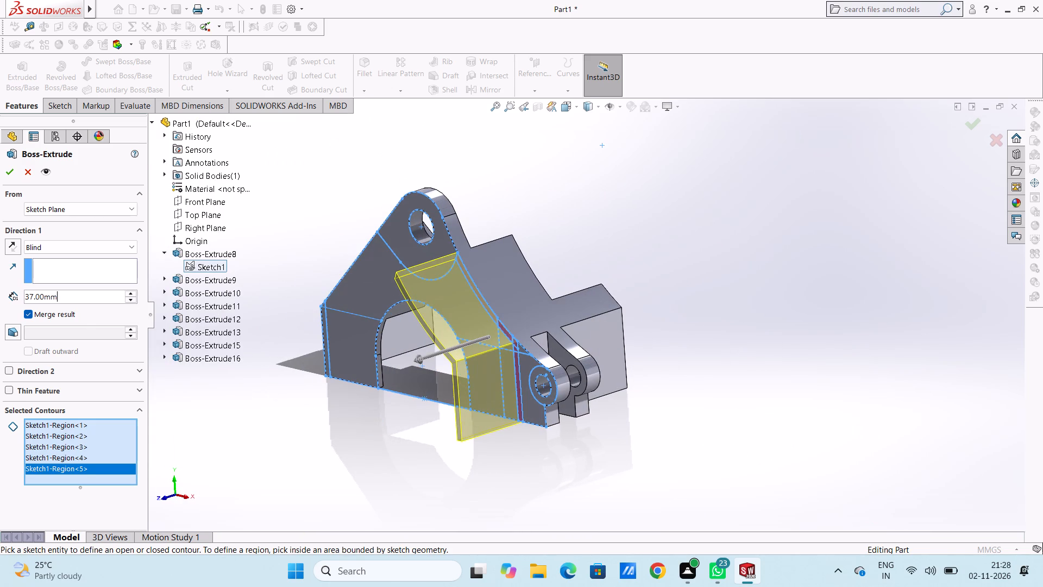
key(7)
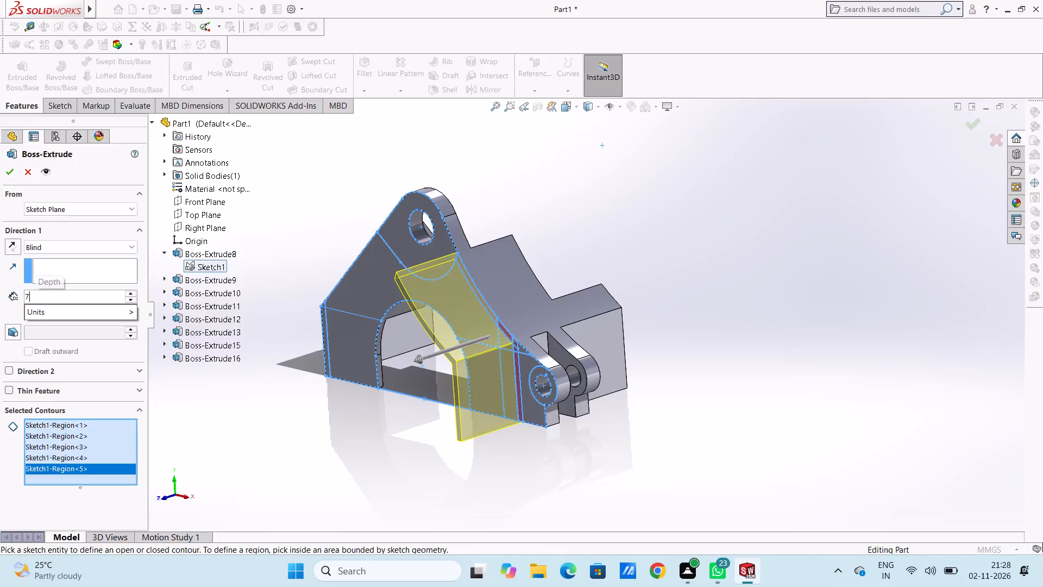
key(Return)
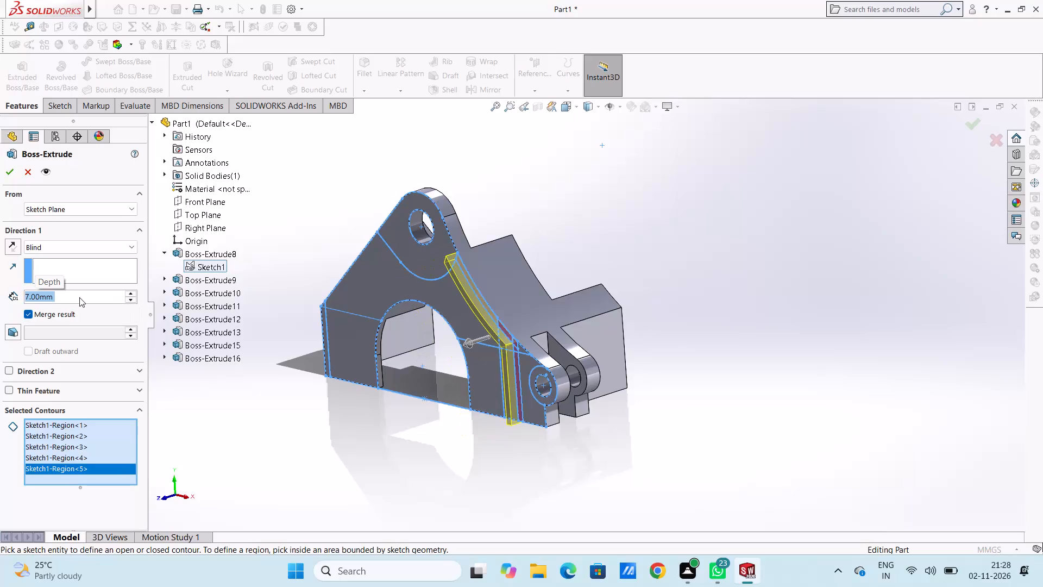
Add the two regions of the narrow edge strip opposite the small lugs to the selected contours.
scroll(278, 357, up, 1)
middle_drag(357, 370, 395, 354)
scroll(382, 317, down, 6)
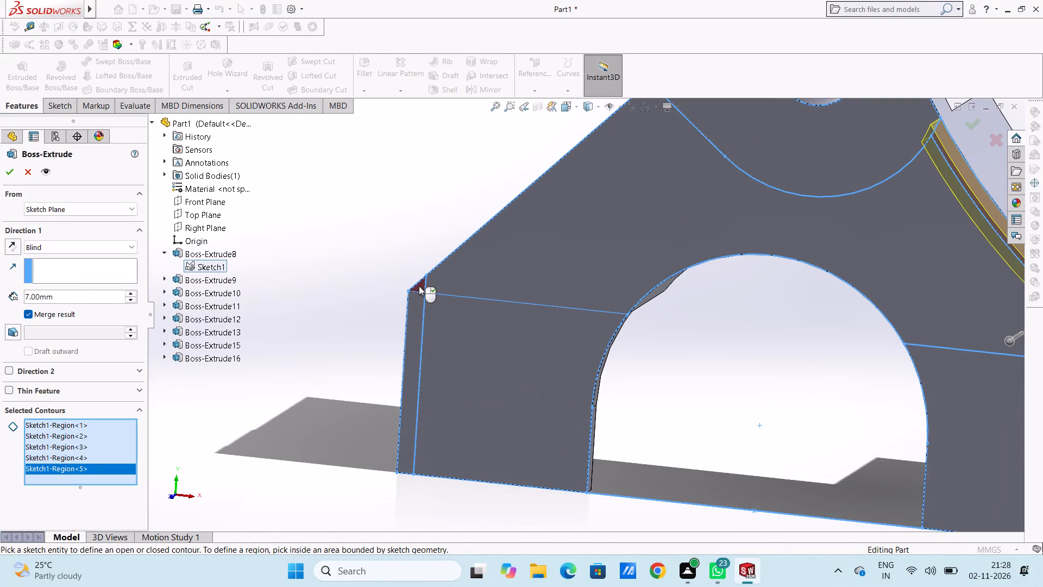
click(419, 285)
click(416, 312)
scroll(369, 280, up, 5)
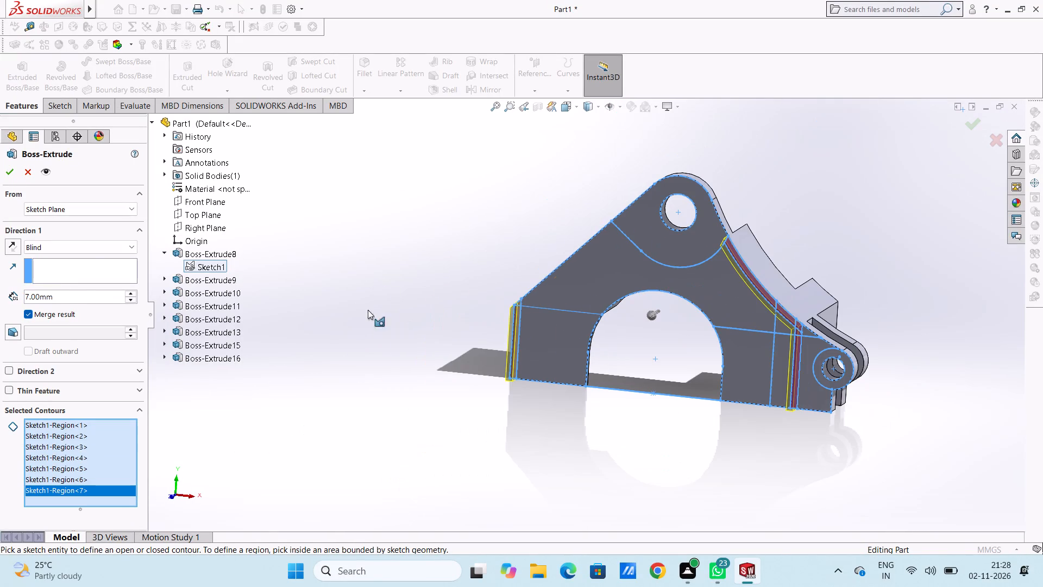
Extrude the contours from the far end face of the lug-side back wall, directed back toward the main plate.
click(65, 211)
click(70, 232)
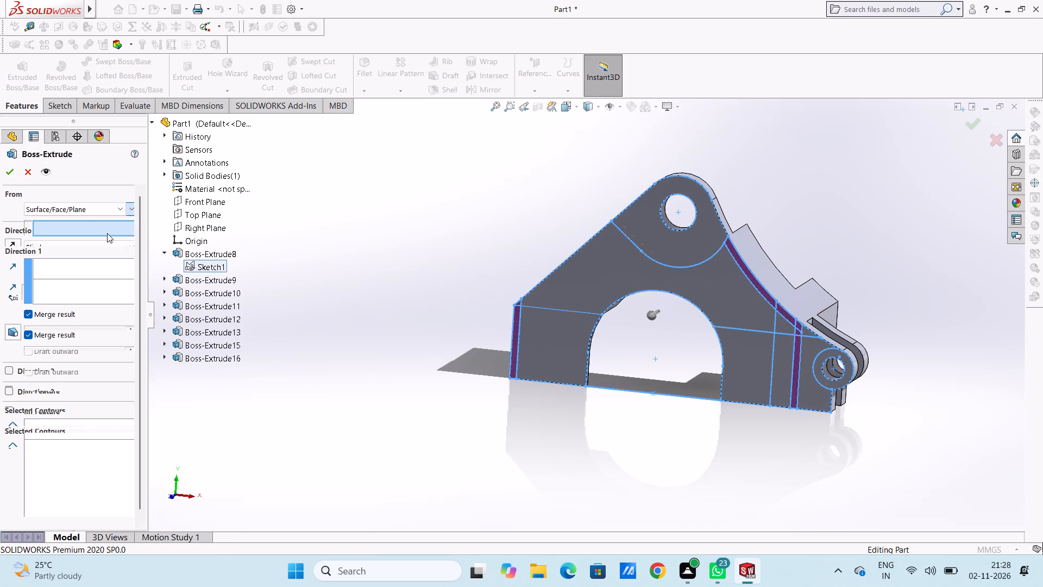
middle_drag(416, 239, 321, 254)
middle_drag(702, 240, 650, 262)
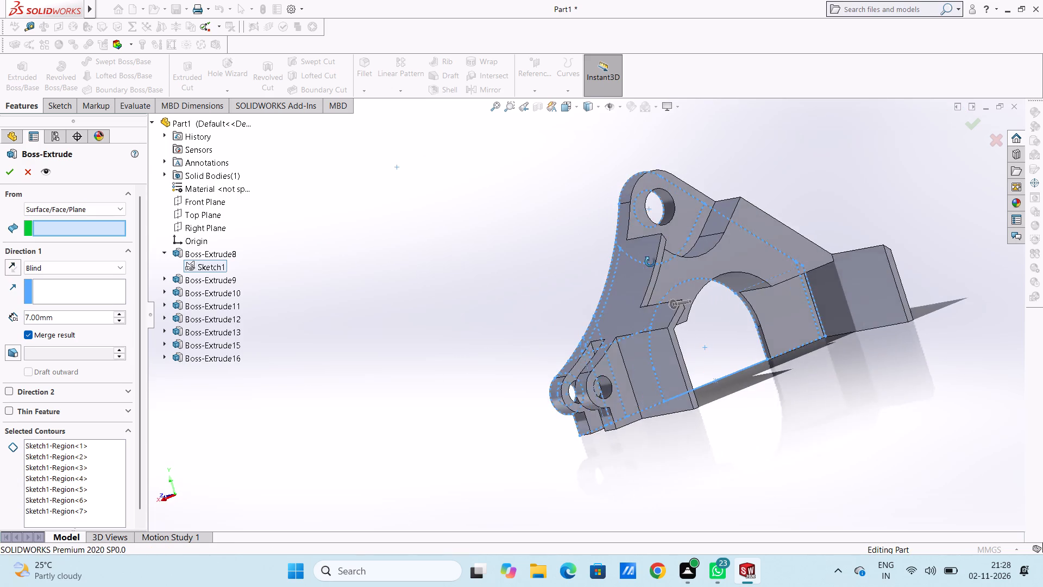
middle_drag(650, 262, 645, 277)
click(661, 333)
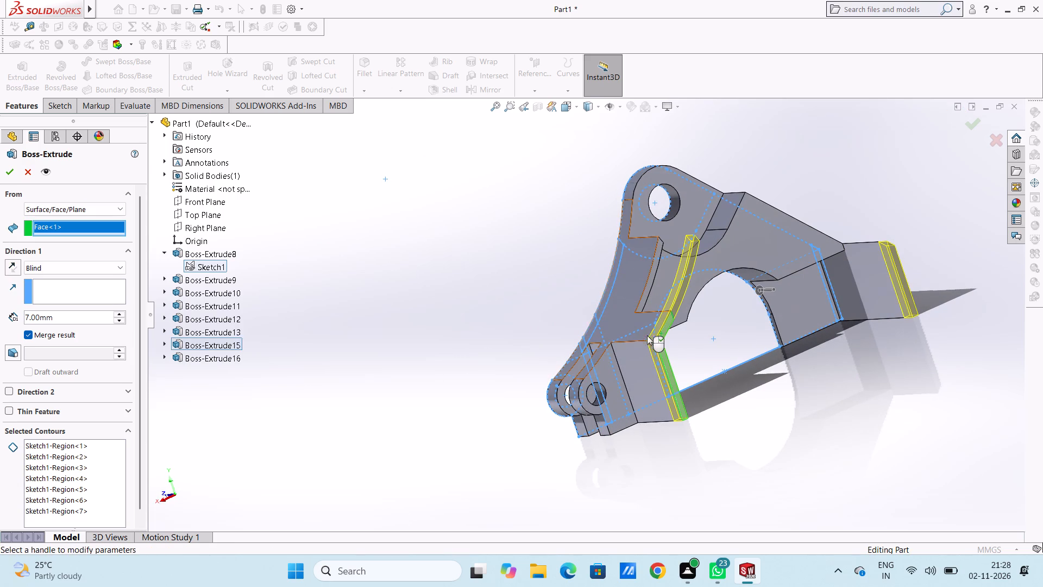
middle_drag(442, 301, 546, 307)
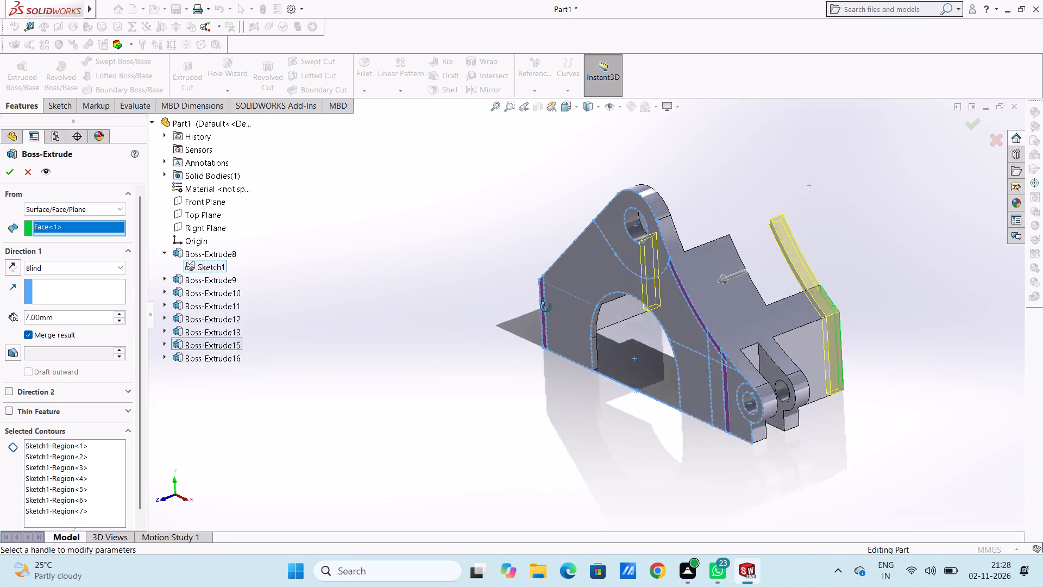
middle_drag(546, 307, 567, 411)
middle_drag(498, 294, 495, 354)
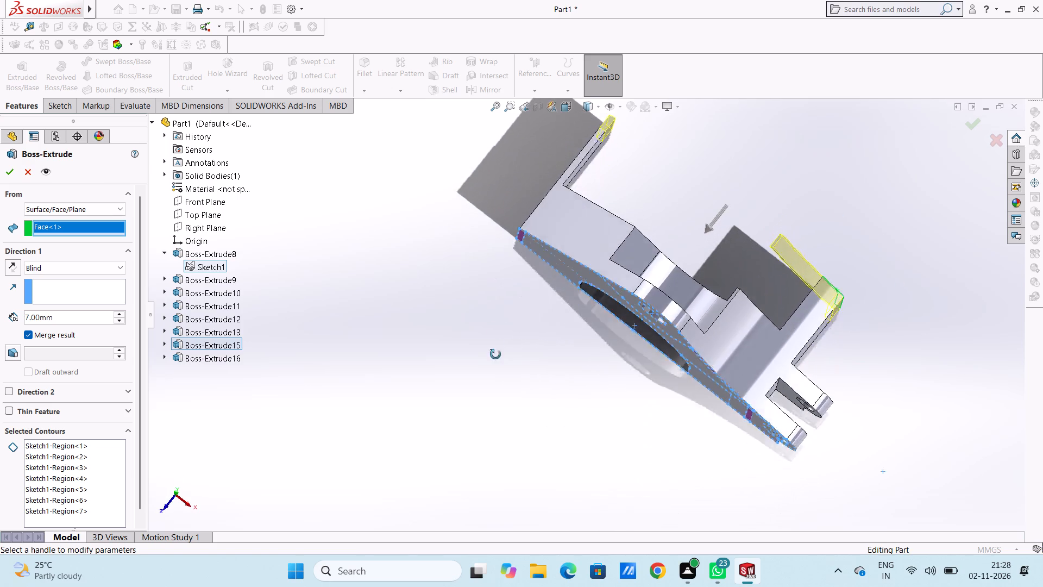
middle_drag(495, 354, 497, 374)
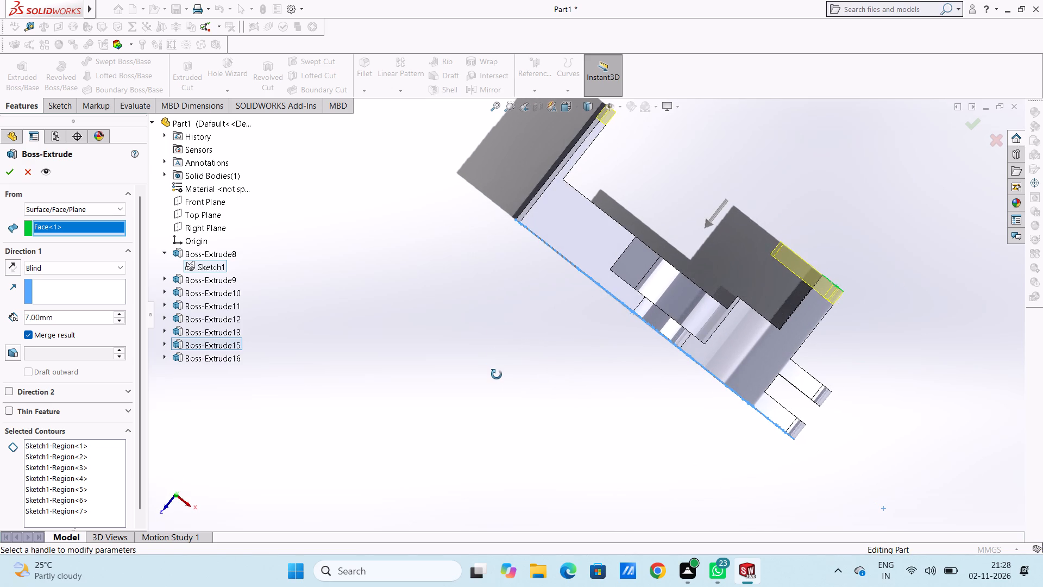
middle_drag(497, 374, 503, 271)
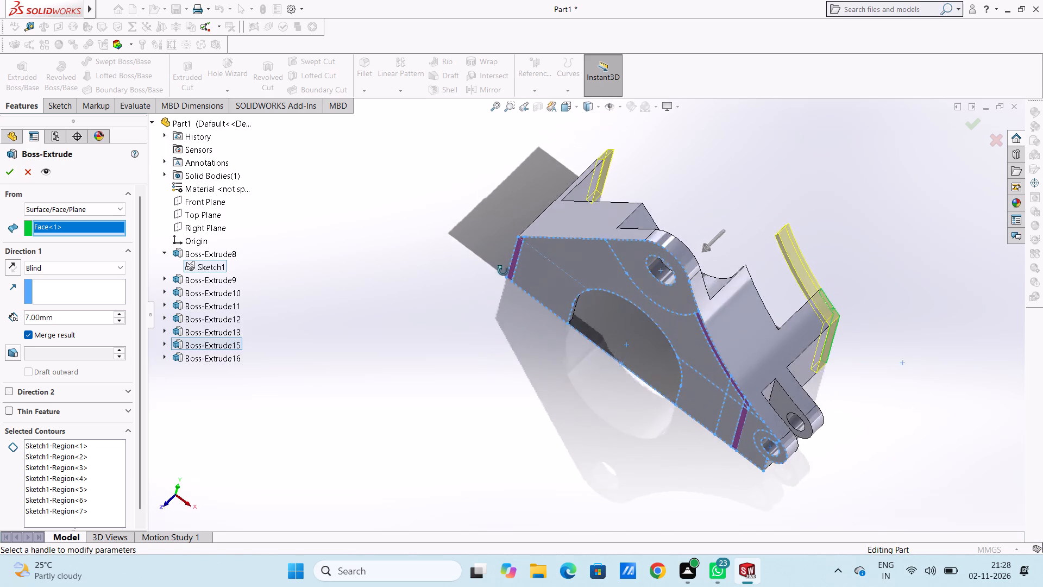
middle_drag(503, 271, 510, 240)
middle_drag(474, 327, 468, 269)
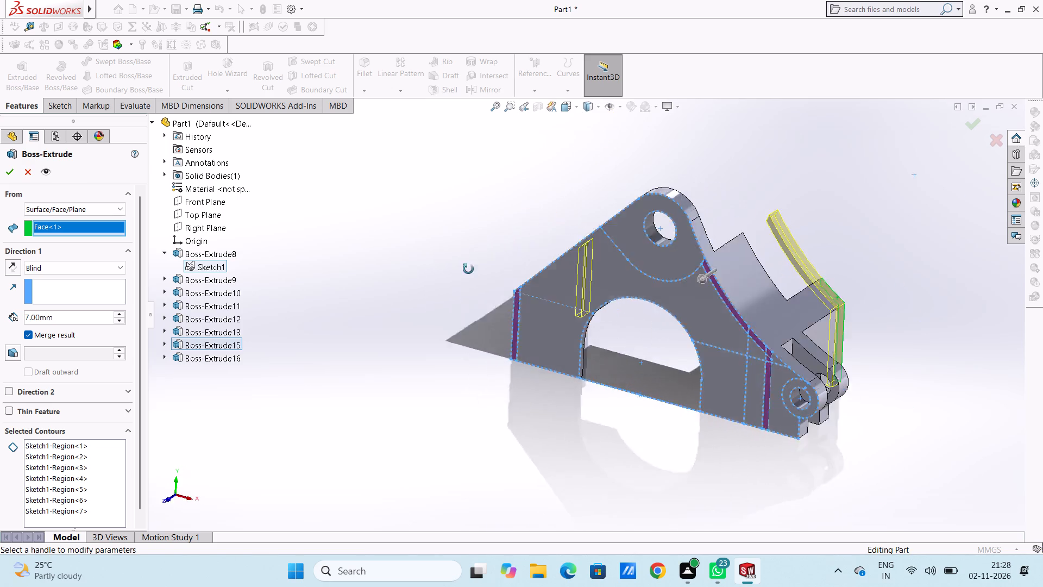
middle_drag(468, 269, 437, 265)
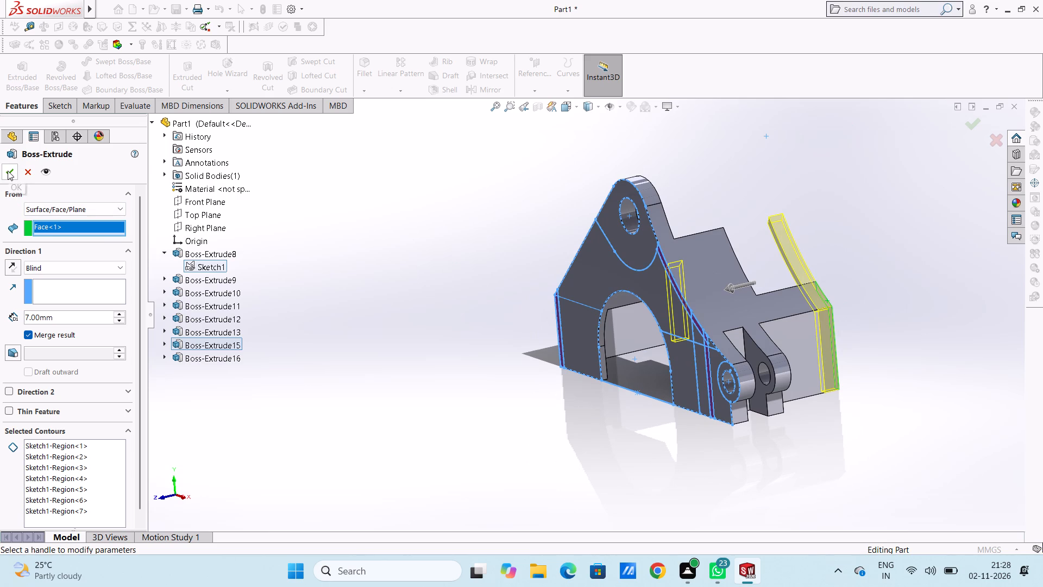
click(8, 171)
Examine the new rim strips at the far end of the walls from several angles.
click(440, 262)
middle_drag(464, 246, 432, 322)
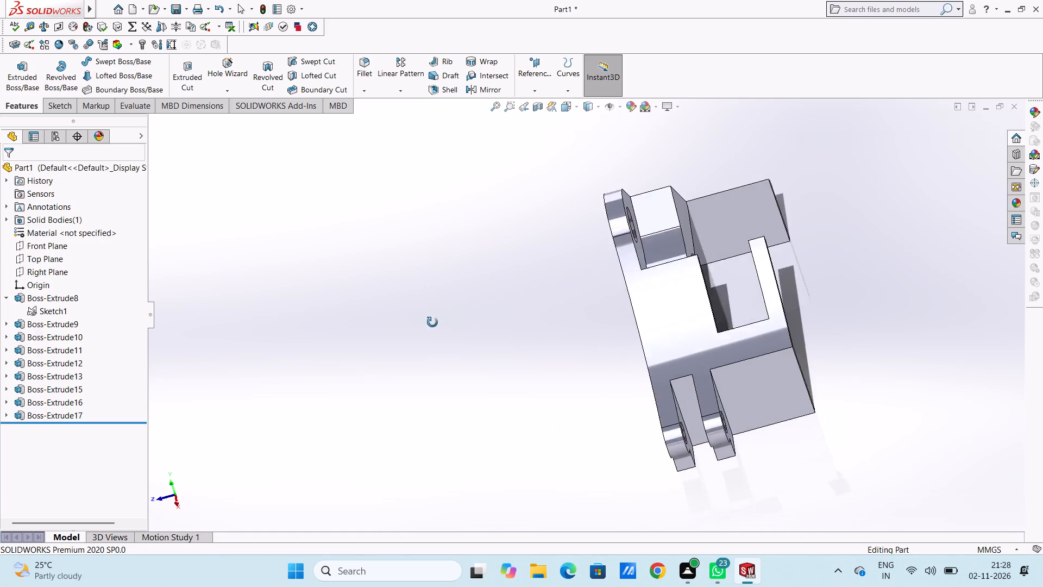
middle_drag(432, 322, 445, 321)
middle_drag(430, 303, 513, 251)
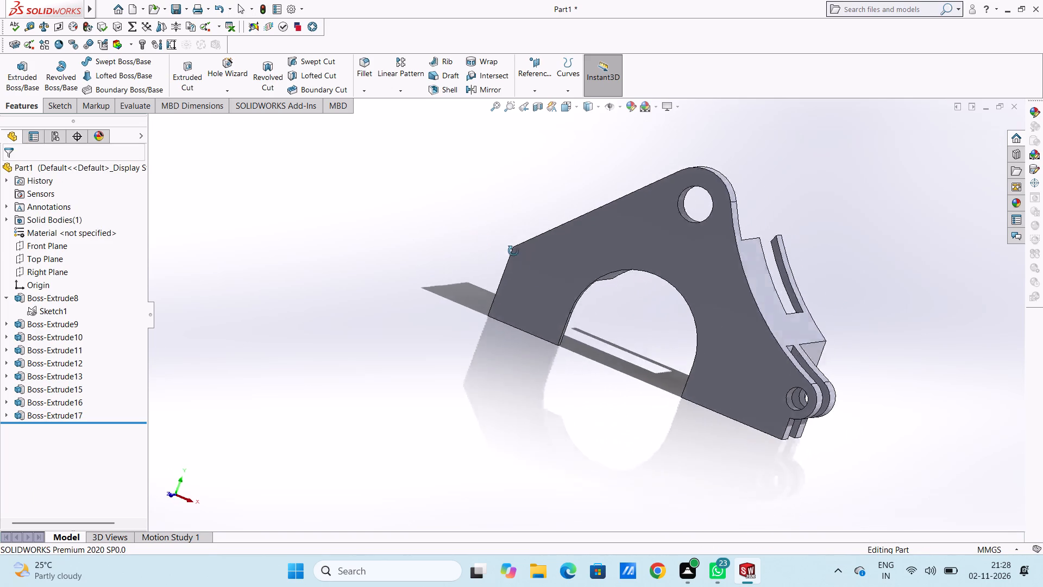
middle_drag(513, 251, 442, 383)
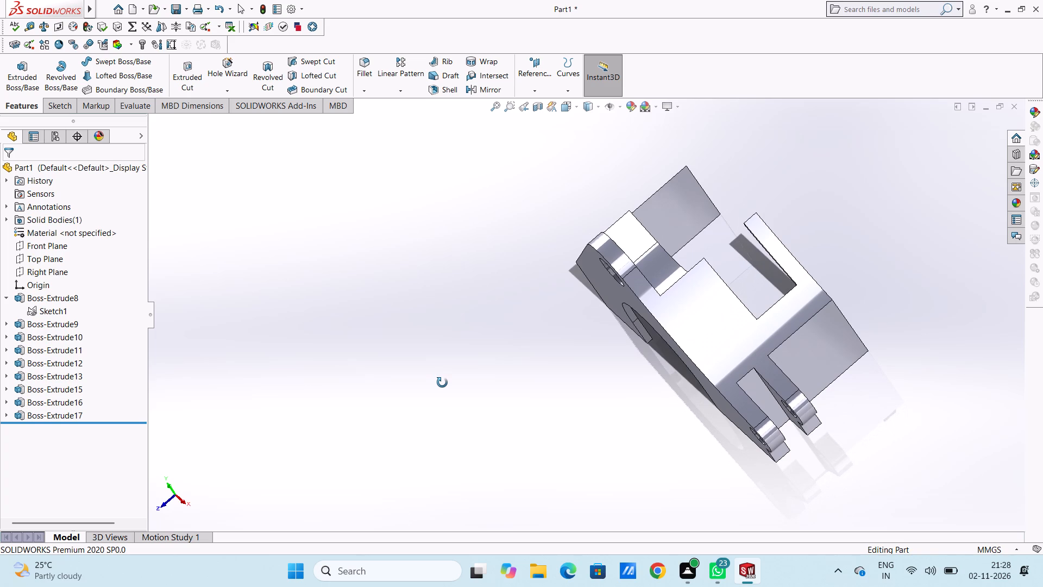
middle_drag(442, 383, 459, 354)
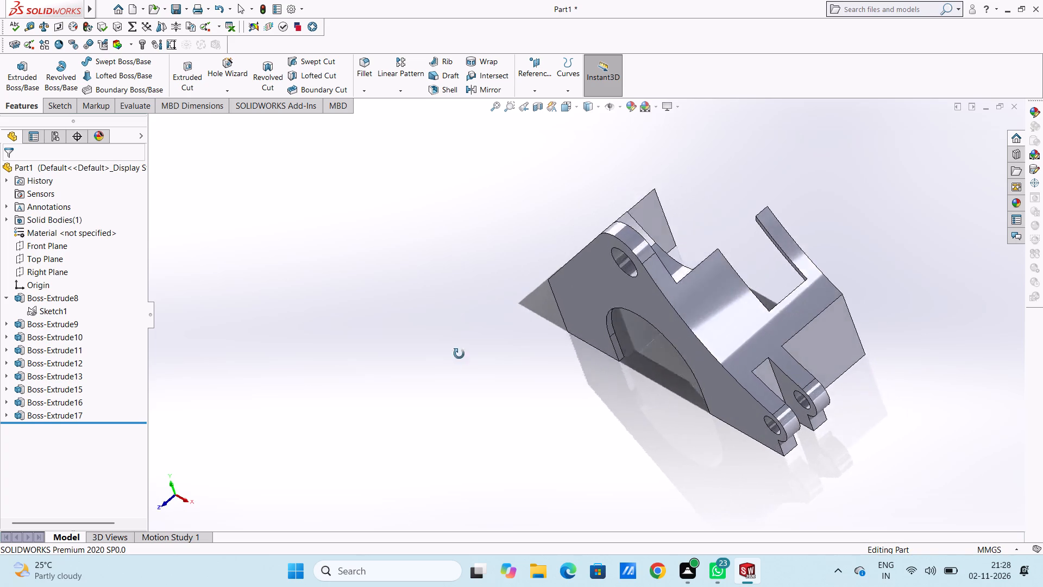
middle_drag(459, 354, 482, 293)
scroll(676, 278, up, 3)
middle_drag(719, 251, 694, 269)
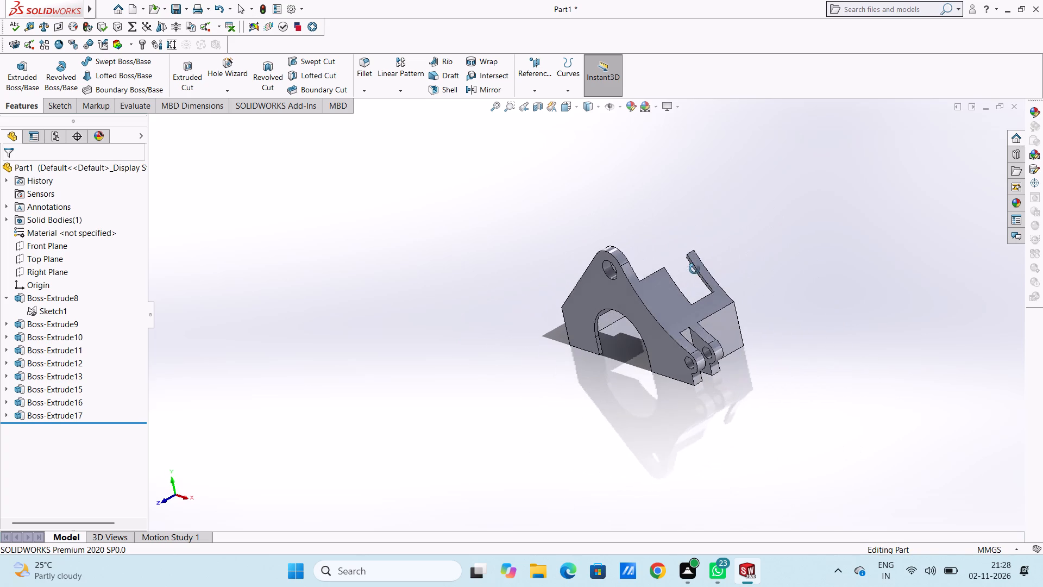
middle_drag(694, 269, 701, 274)
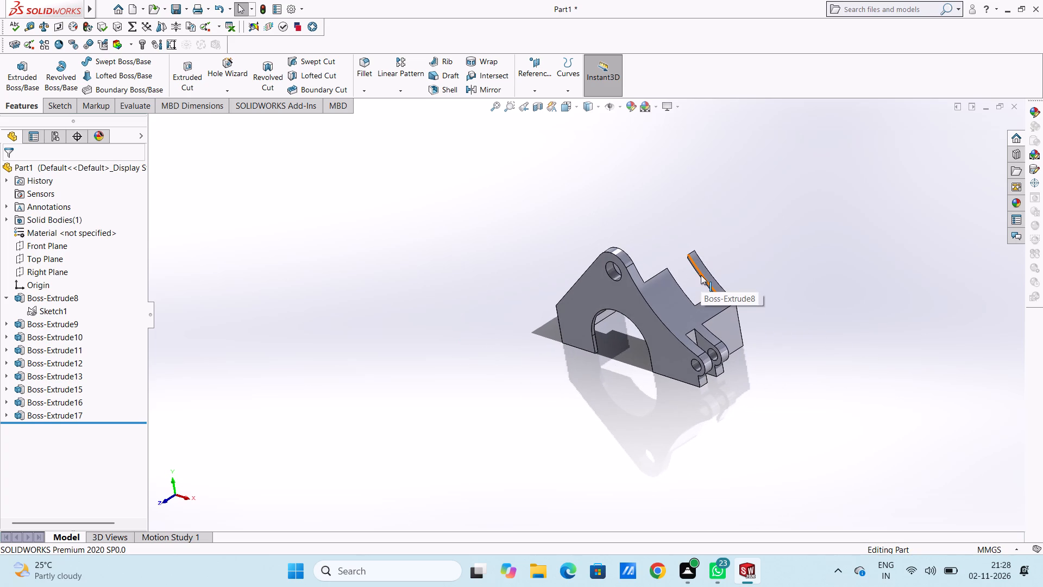
middle_drag(715, 234, 688, 329)
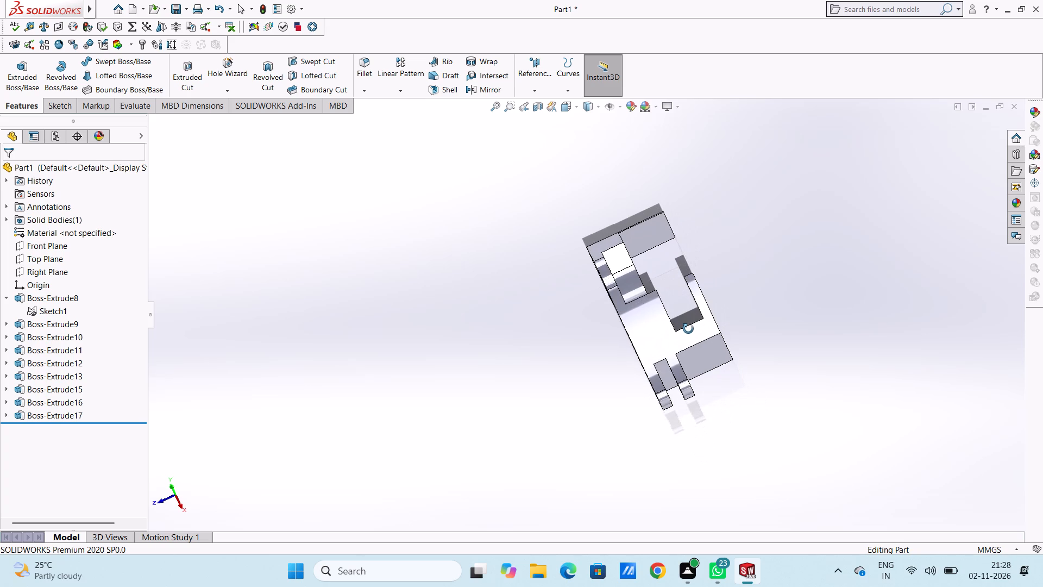
middle_drag(688, 329, 713, 295)
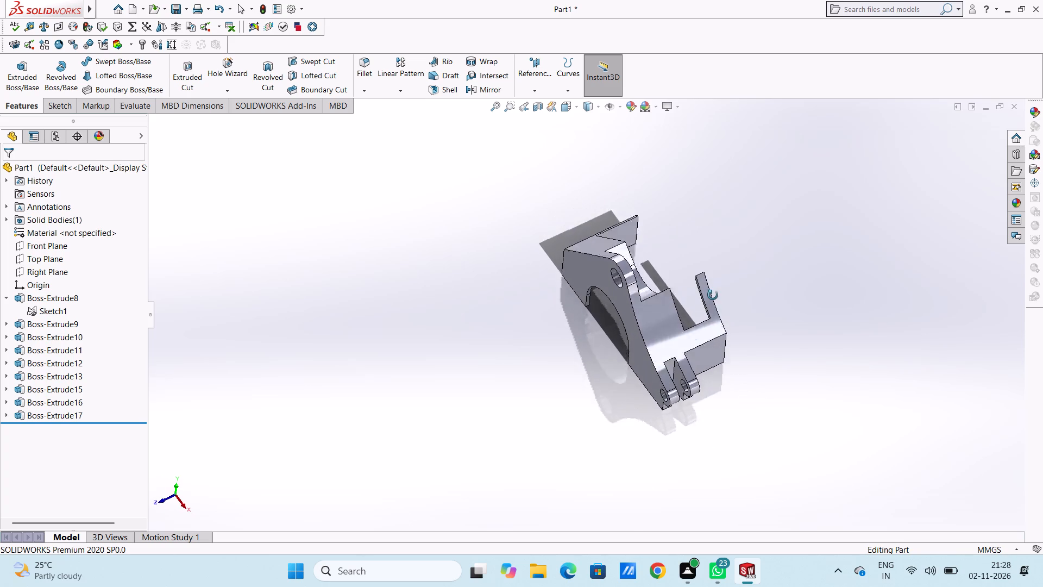
Examine the bracket's walls, small lugs and far-side rim strips from several angles.
middle_drag(713, 295, 701, 276)
middle_drag(701, 272, 690, 258)
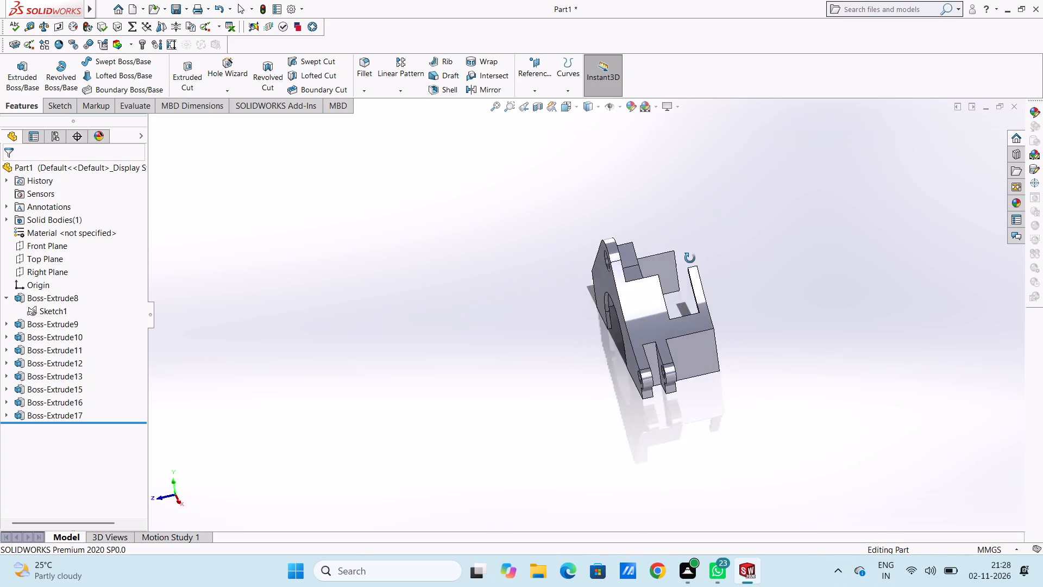
middle_drag(690, 258, 696, 381)
middle_drag(681, 300, 691, 341)
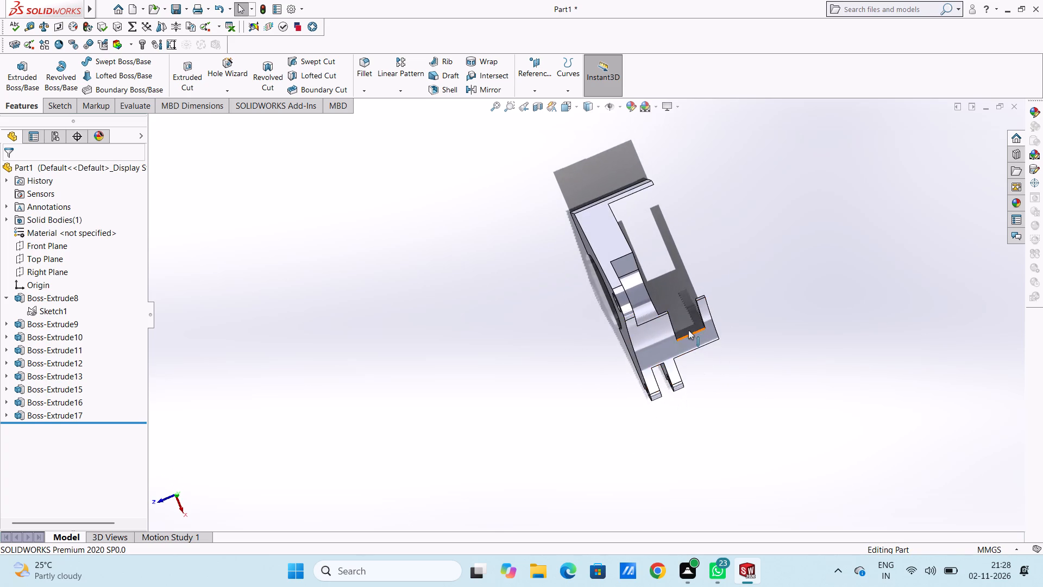
scroll(689, 299, down, 6)
middle_drag(644, 323, 661, 422)
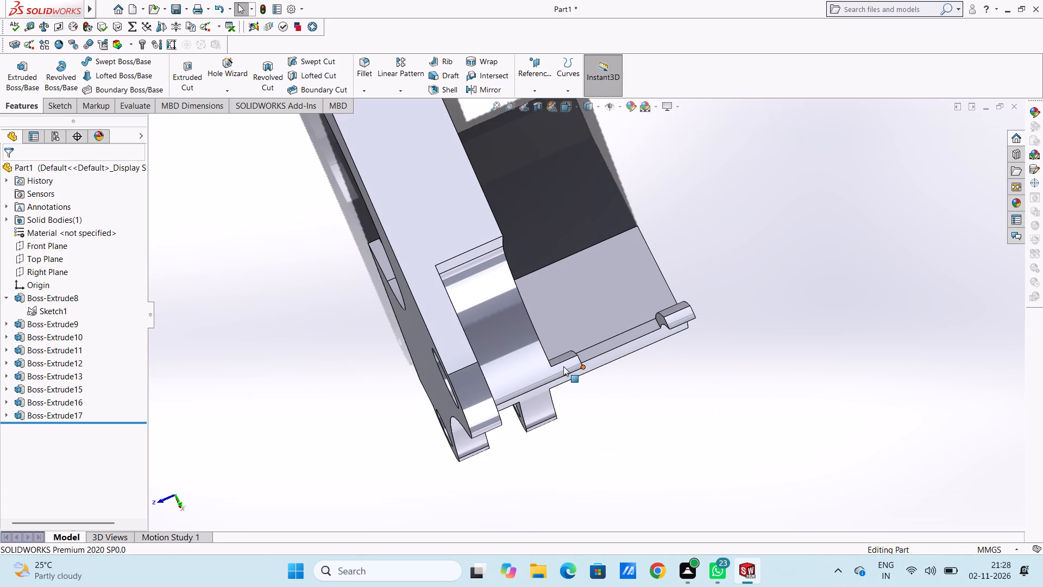
click(566, 367)
click(746, 258)
click(686, 317)
click(732, 328)
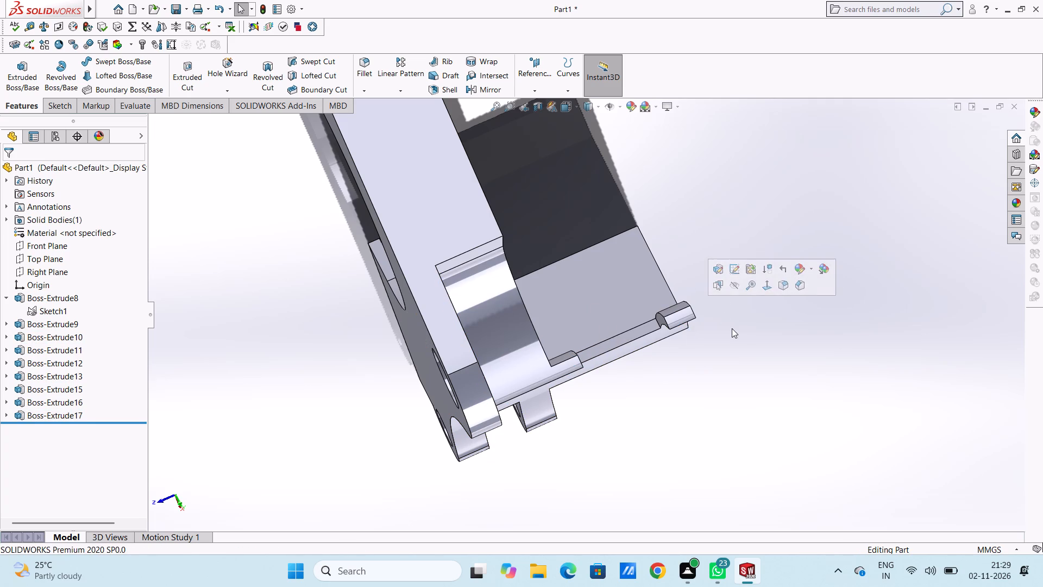
middle_drag(598, 382, 581, 248)
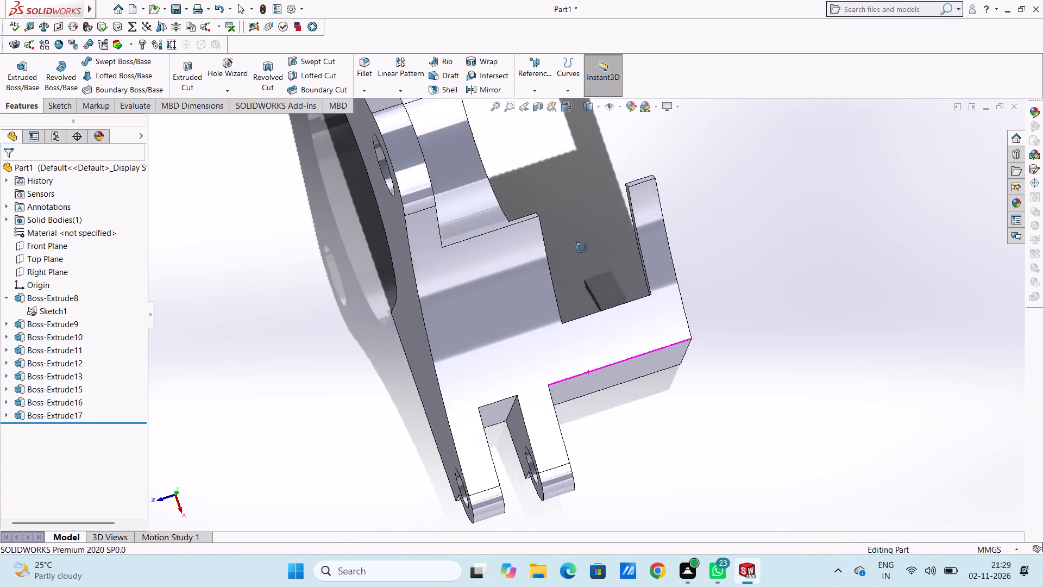
middle_drag(581, 248, 576, 208)
scroll(618, 232, up, 5)
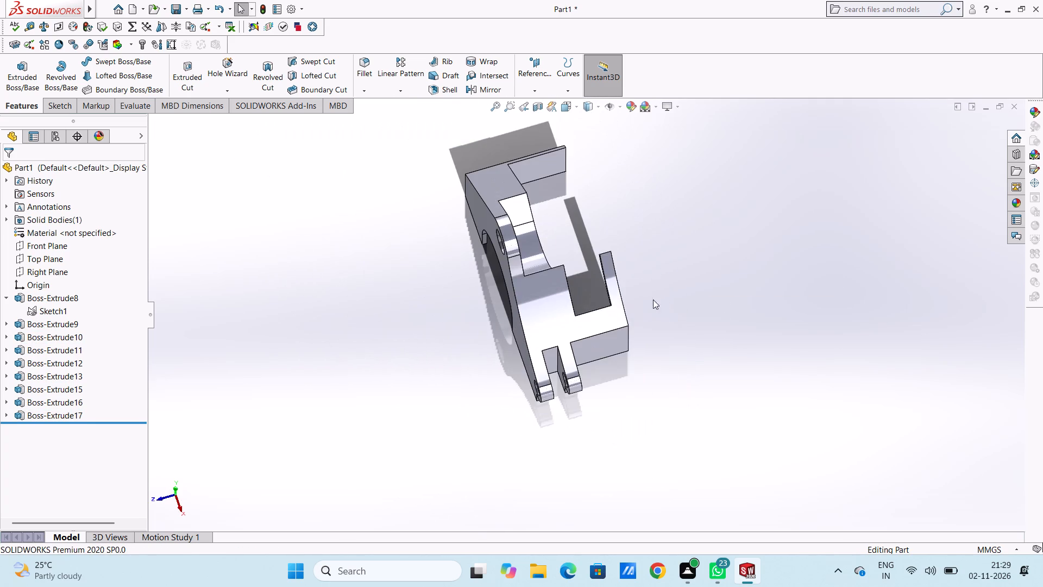
middle_drag(657, 308, 640, 245)
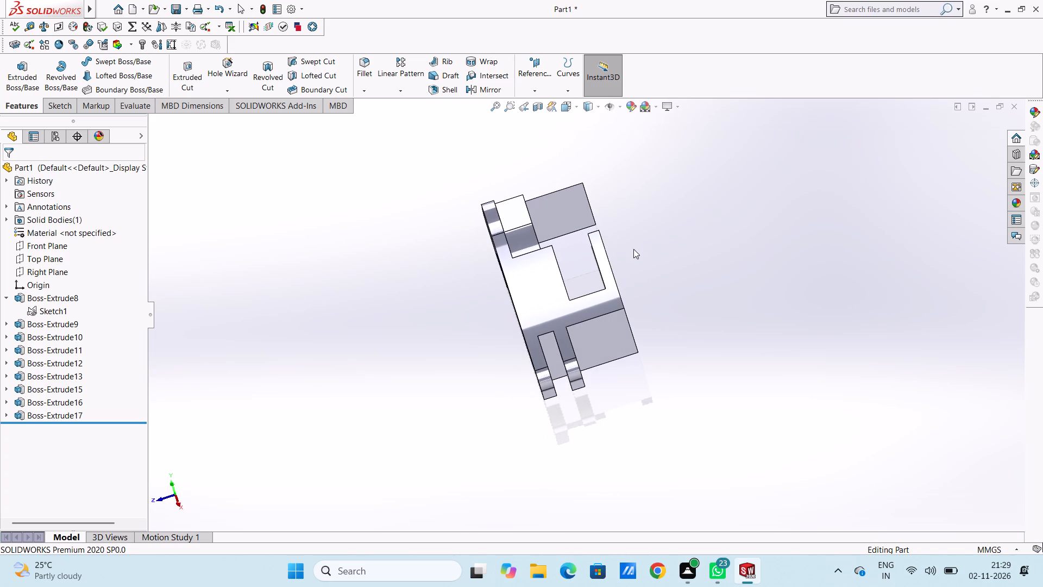
middle_drag(667, 256, 725, 255)
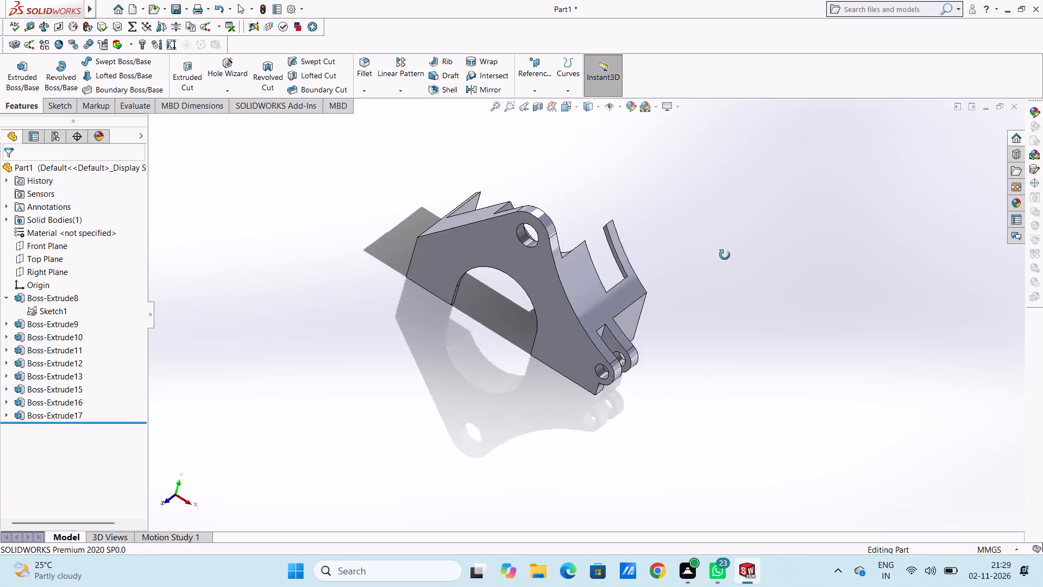
middle_drag(725, 255, 694, 255)
middle_drag(687, 247, 676, 241)
middle_drag(665, 236, 688, 329)
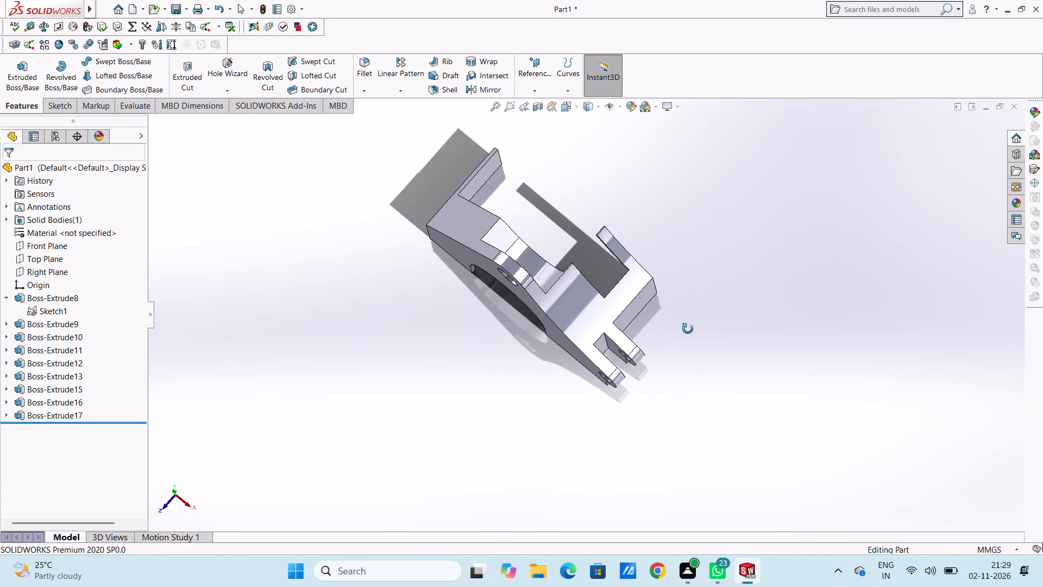
middle_drag(688, 329, 666, 284)
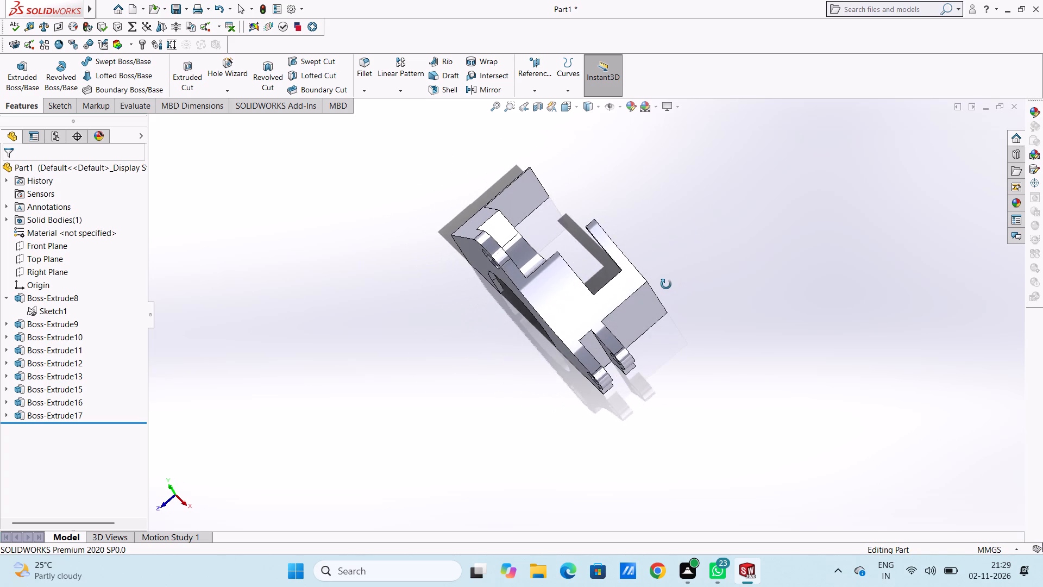
middle_drag(666, 284, 681, 434)
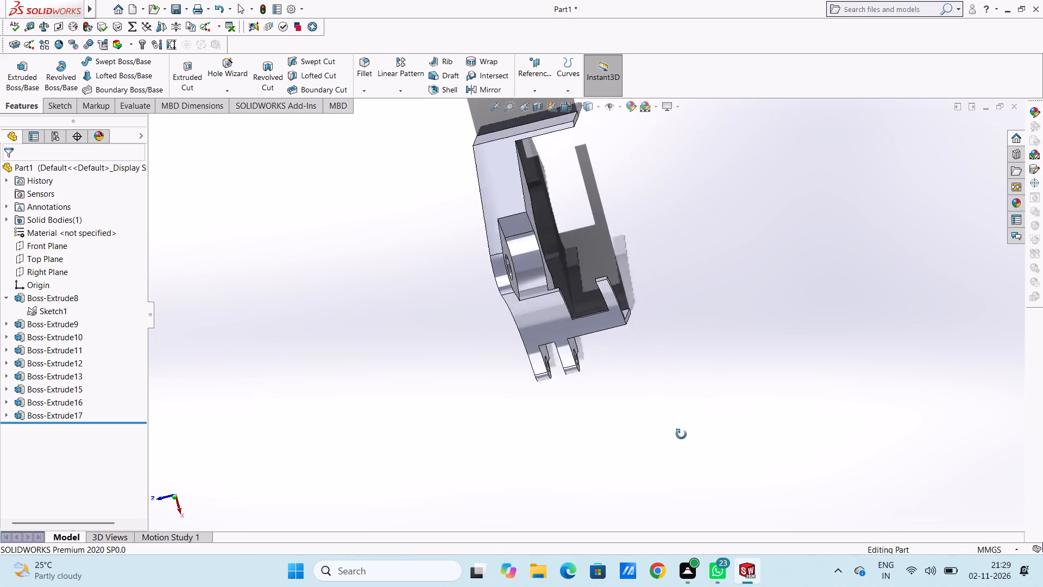
middle_drag(681, 434, 685, 318)
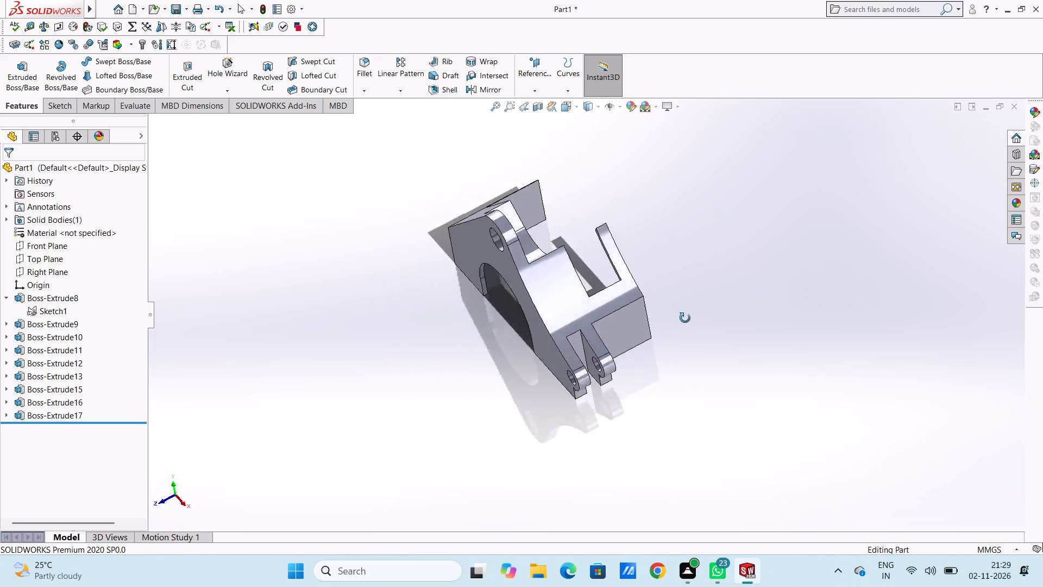
middle_drag(685, 318, 699, 294)
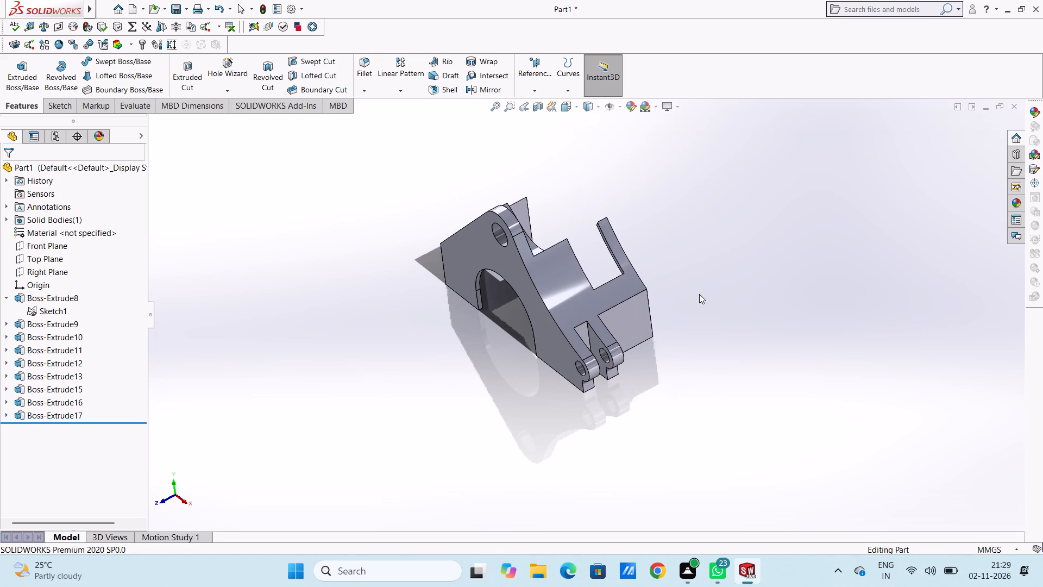
Undo the last boss extrusion, the one that formed the far-side rim strips.
key(ctrl+z)
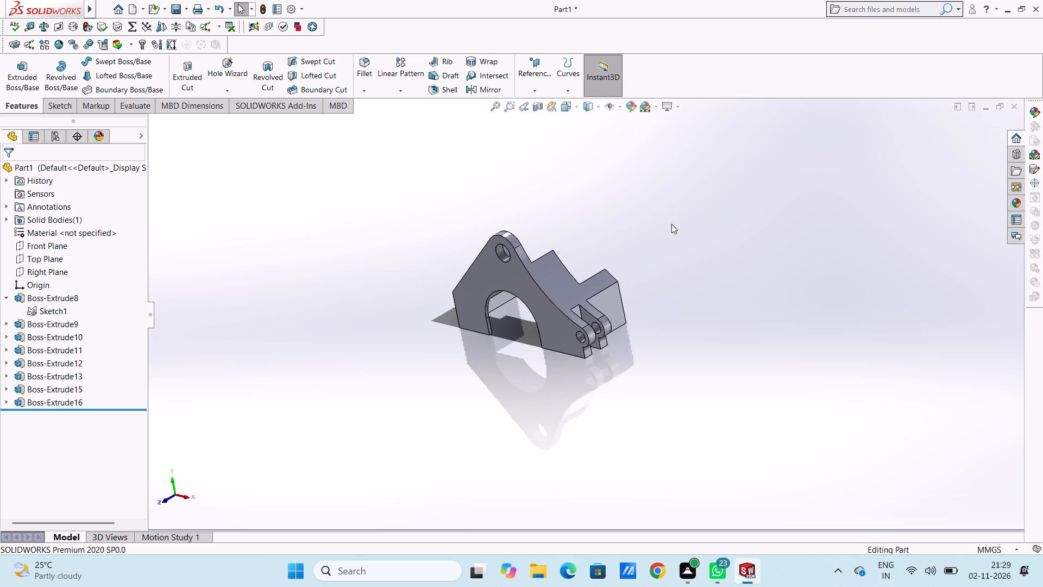
Create a reference plane offset 96 mm from the Front Plane, flipped toward the far side of the bracket behind the walls.
key(ctrl+5)
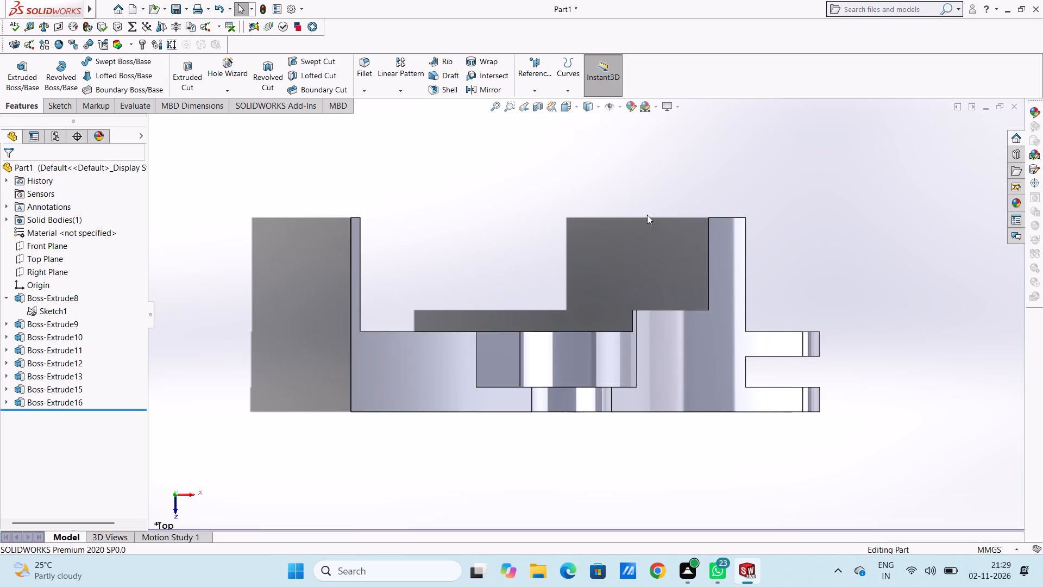
scroll(536, 189, up, 3)
scroll(540, 260, up, 2)
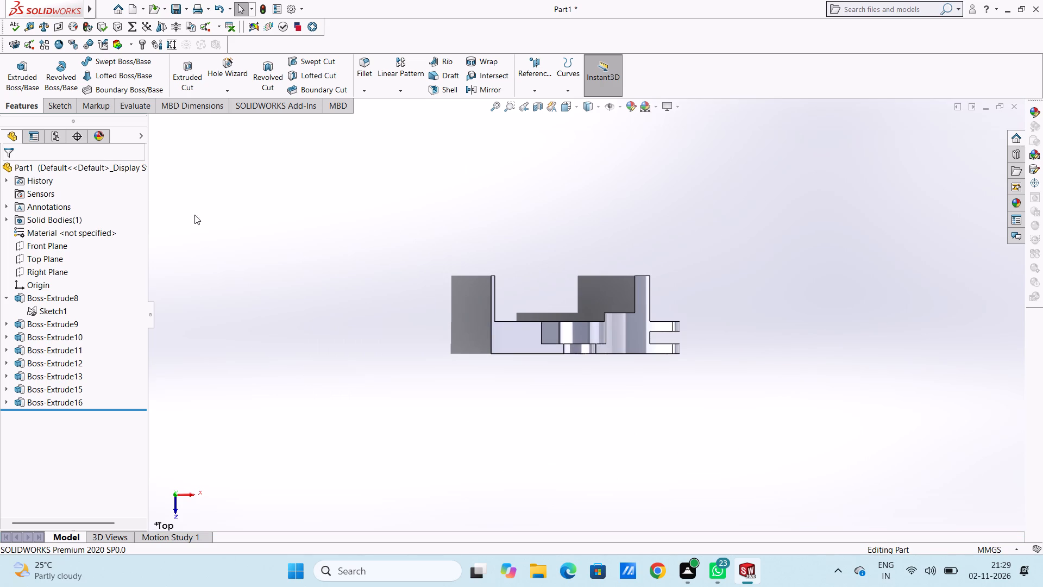
click(536, 61)
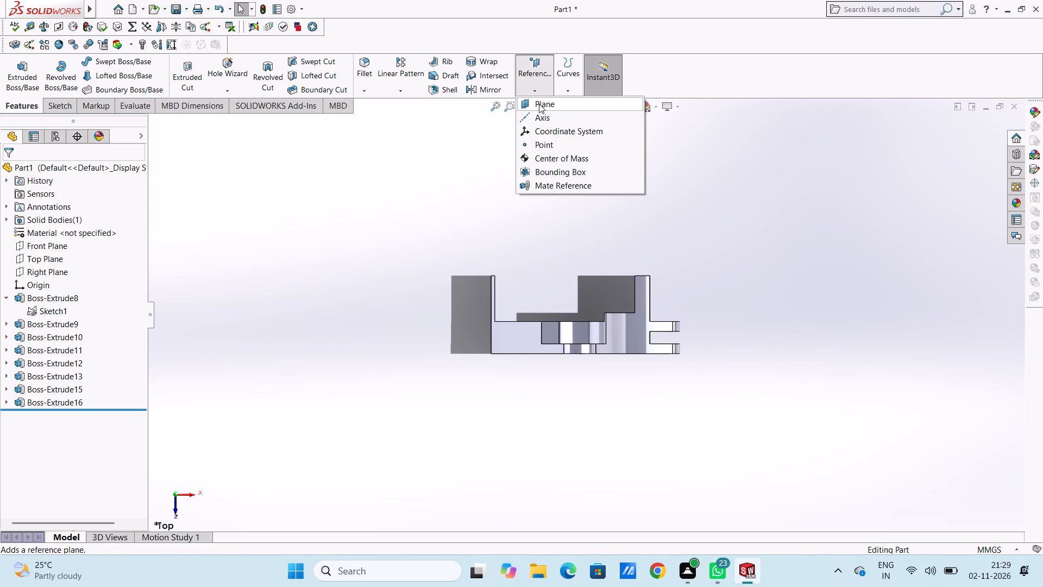
click(539, 104)
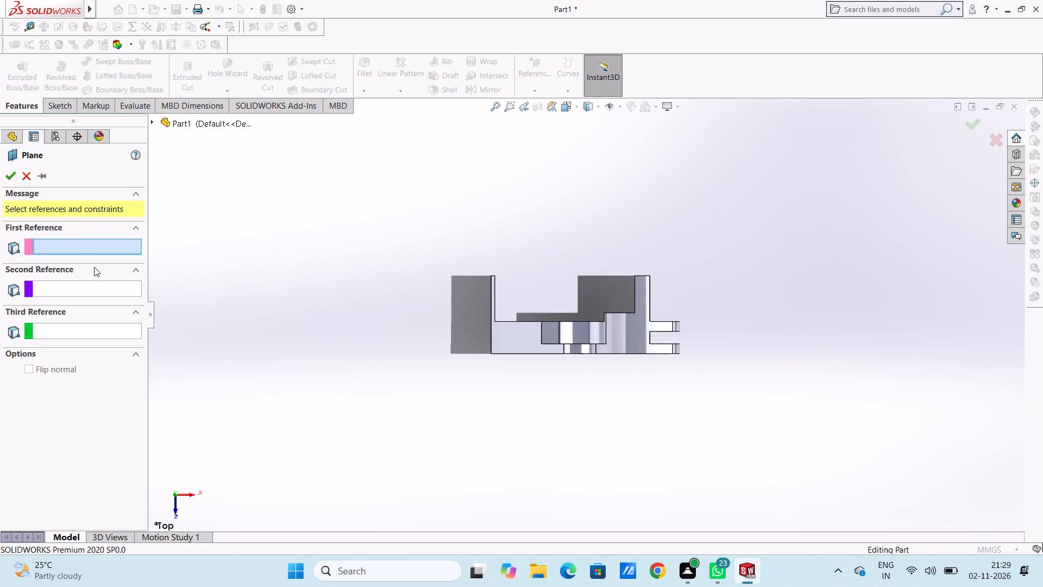
click(195, 126)
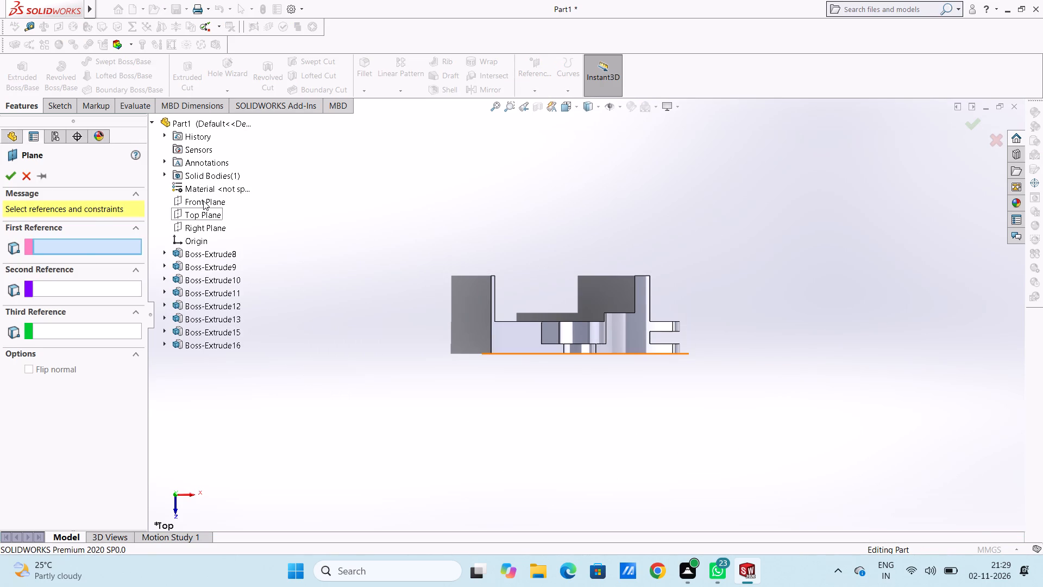
click(203, 201)
double_click(96, 342)
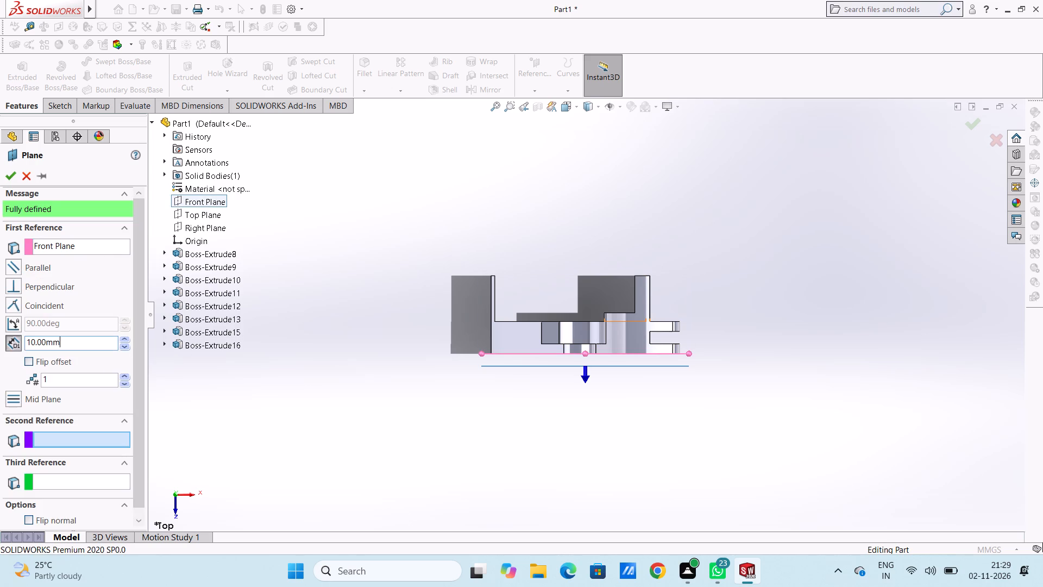
text(96)
key(Return)
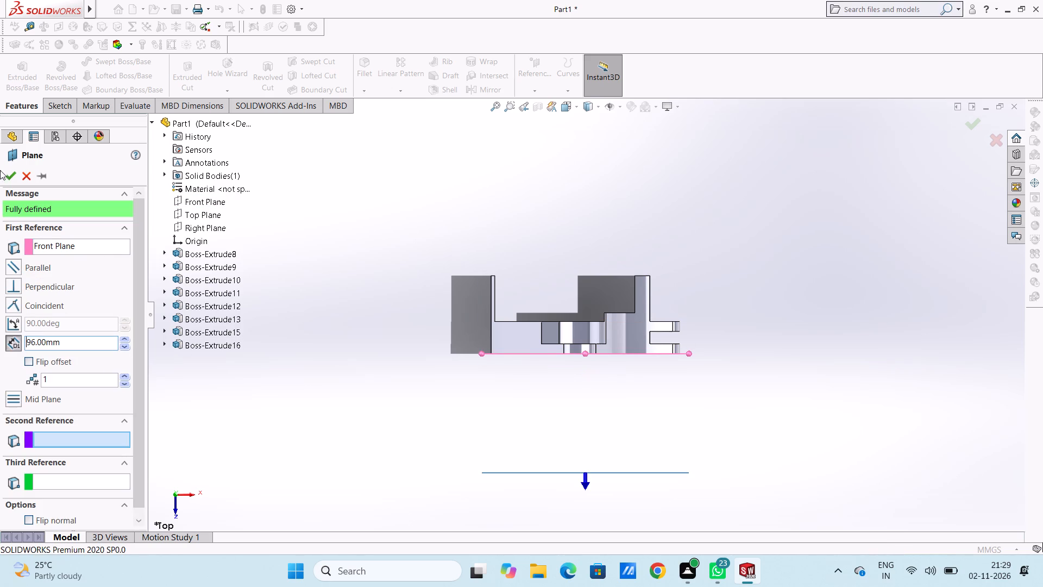
click(28, 359)
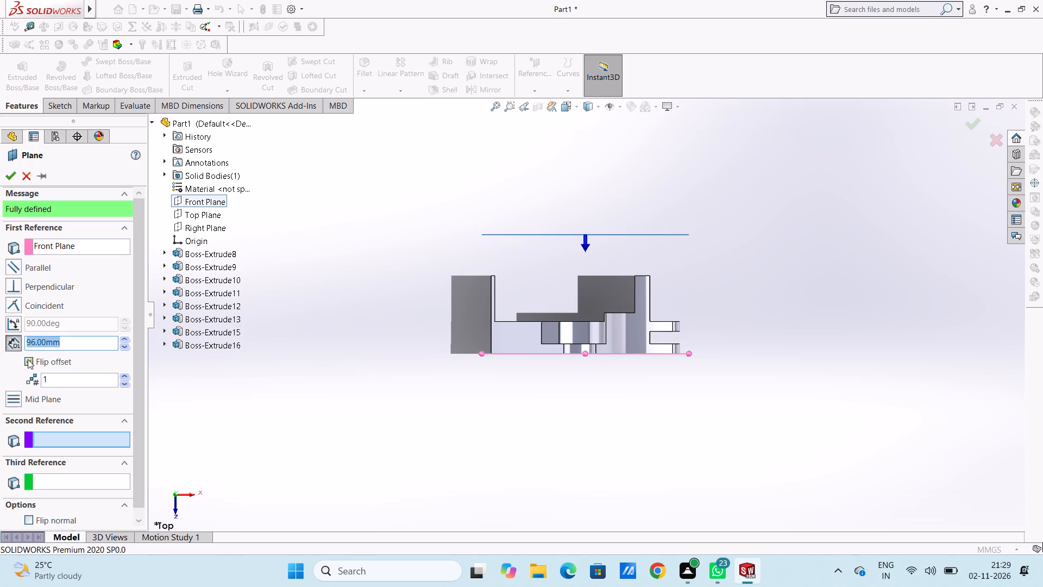
click(9, 175)
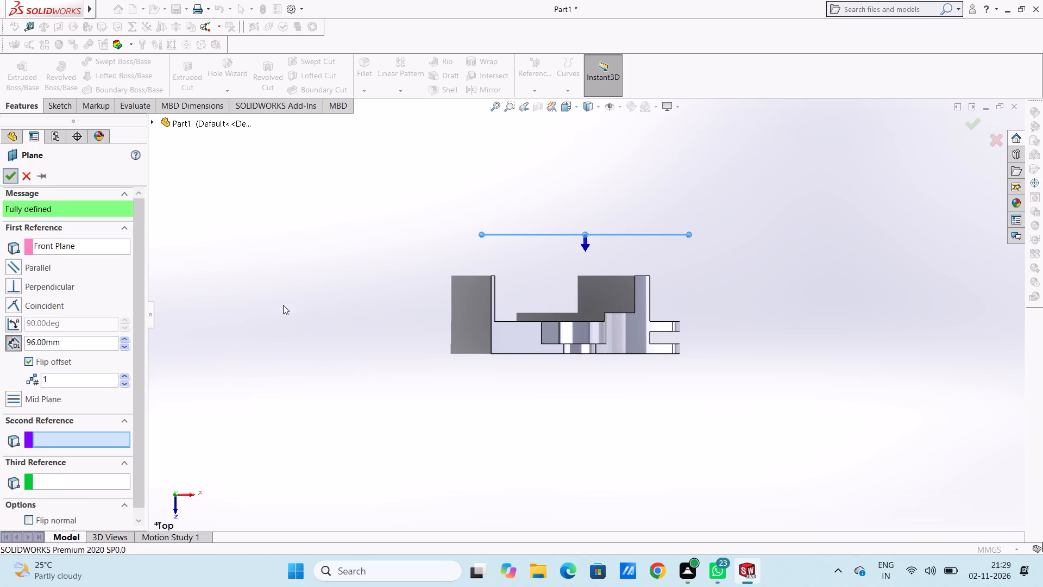
click(290, 304)
Start a boss extrusion from Sketch1 and select the top-hole region, the main region above the arch and the small outer corner region.
middle_drag(325, 364, 332, 212)
middle_drag(399, 394, 354, 317)
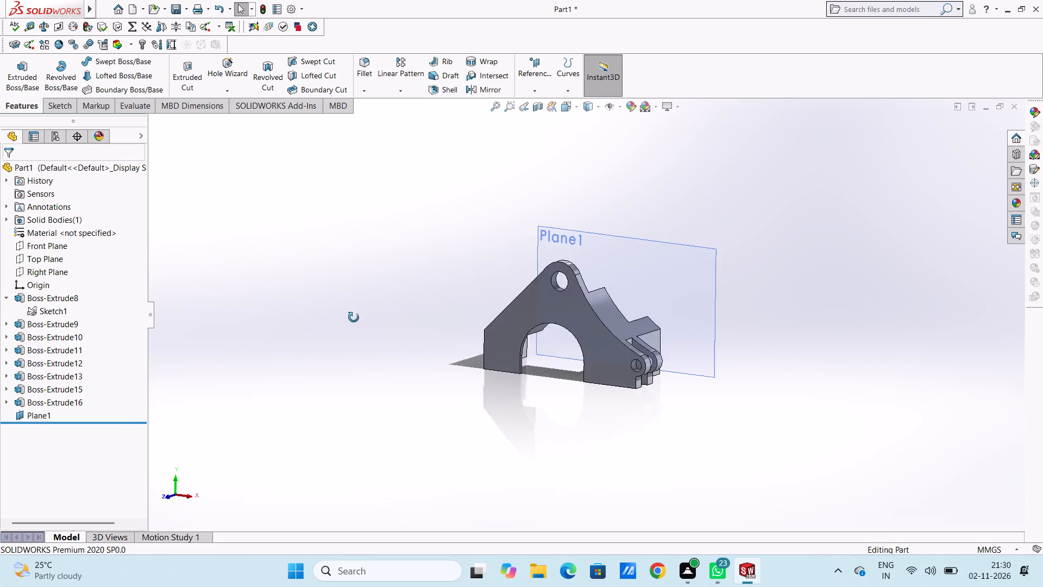
middle_drag(354, 317, 345, 314)
middle_click(345, 314)
click(40, 309)
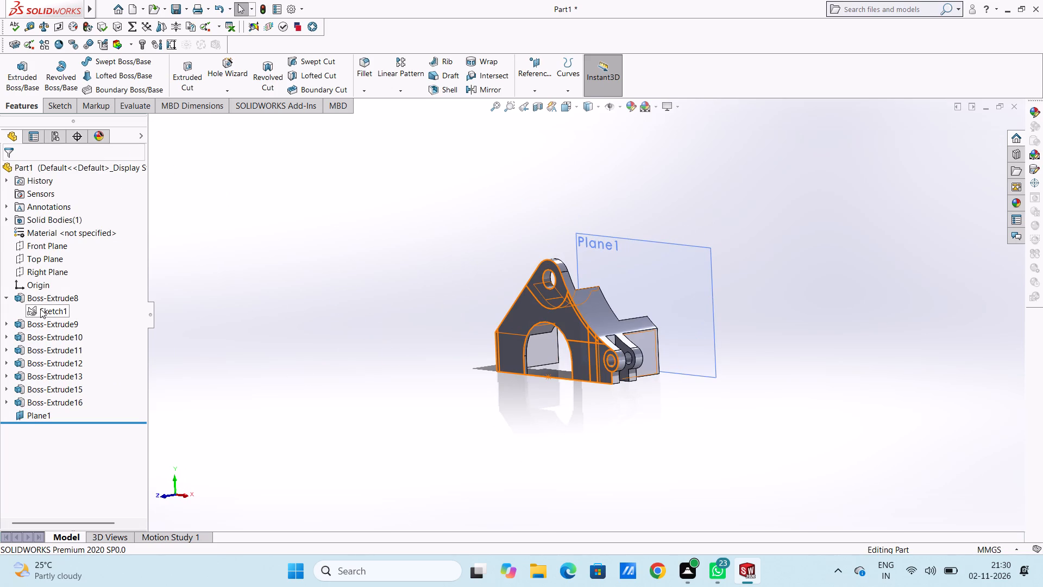
scroll(625, 345, down, 3)
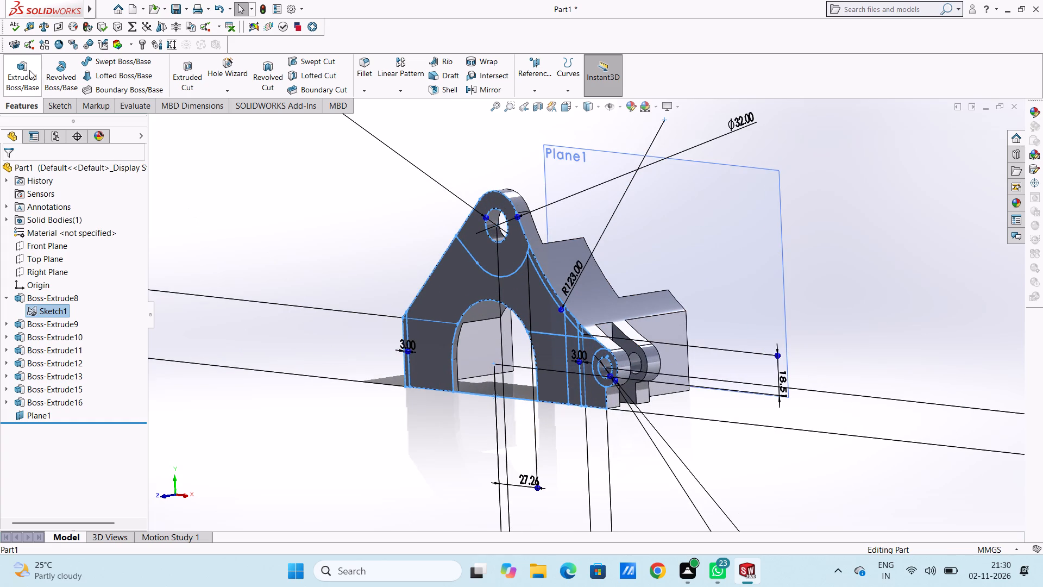
click(26, 70)
click(485, 258)
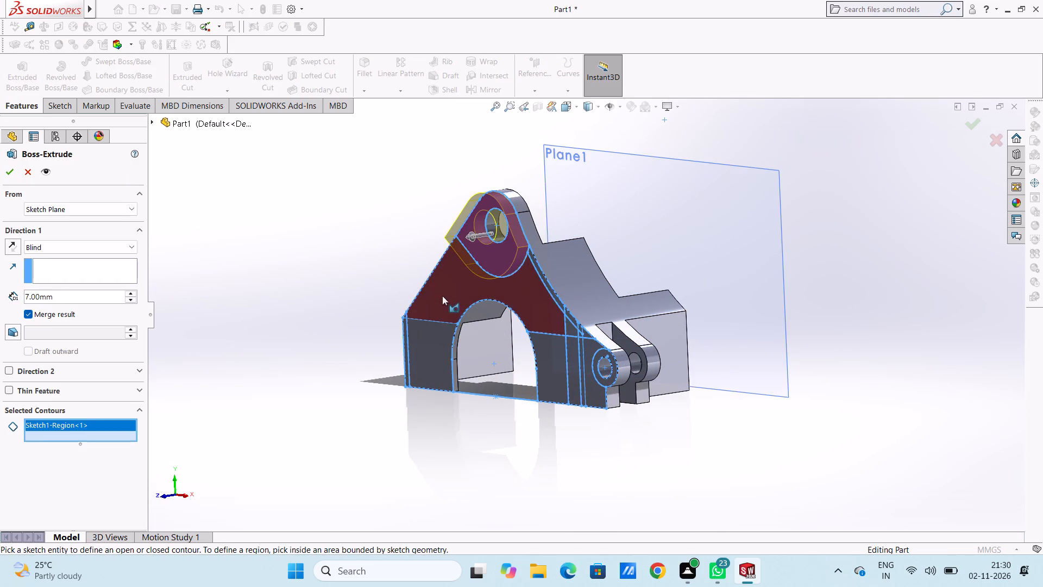
click(443, 291)
middle_drag(502, 349, 556, 339)
scroll(426, 349, down, 6)
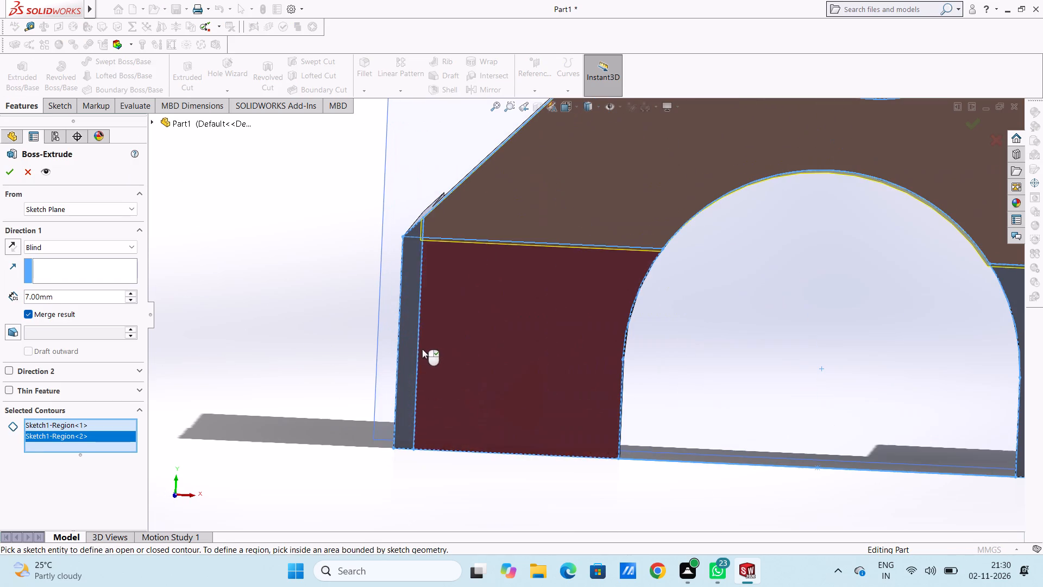
click(415, 233)
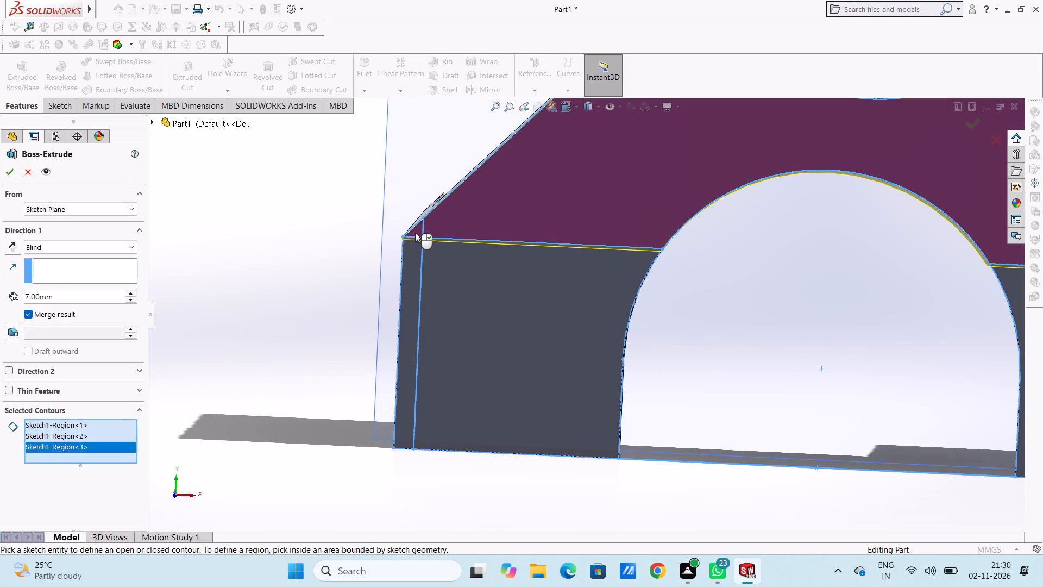
Add the remaining upper Sketch1 regions to the boss: the curved edge strips, the small areas beside the arch, and the small-hole lug.
scroll(670, 265, up, 4)
middle_drag(707, 281, 686, 249)
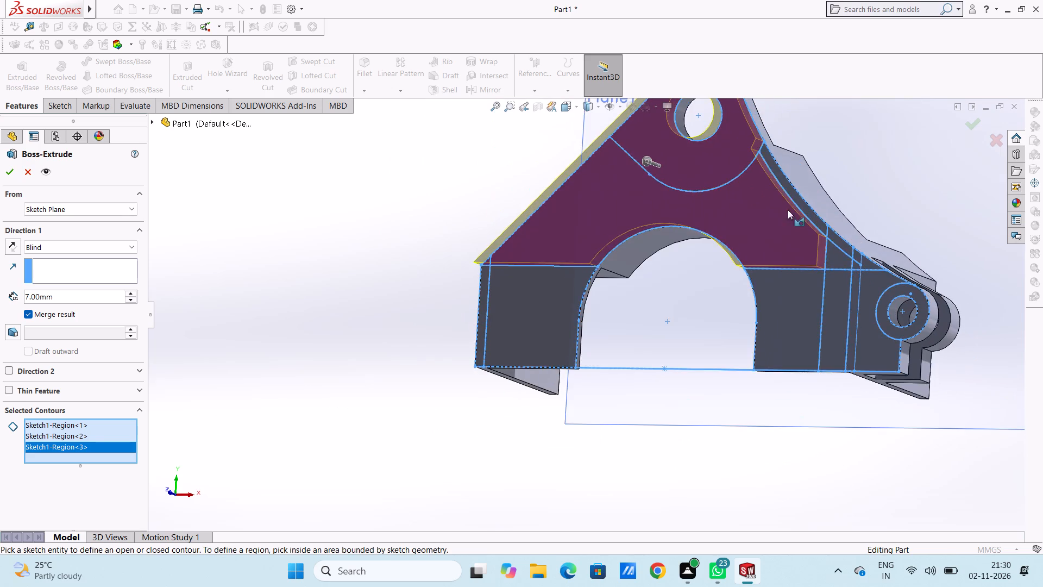
scroll(803, 208, down, 4)
click(730, 214)
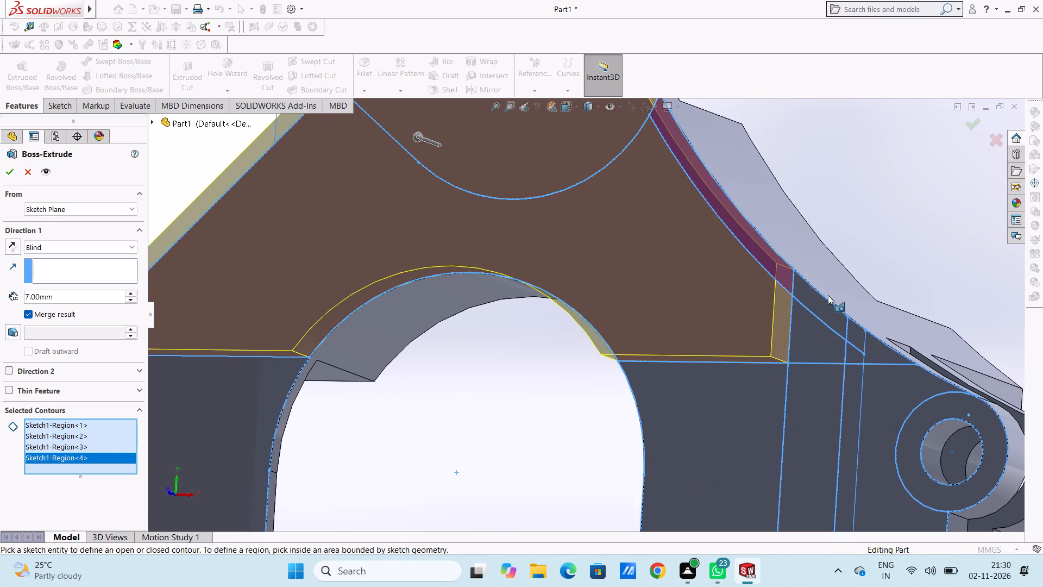
click(819, 302)
click(808, 341)
click(854, 333)
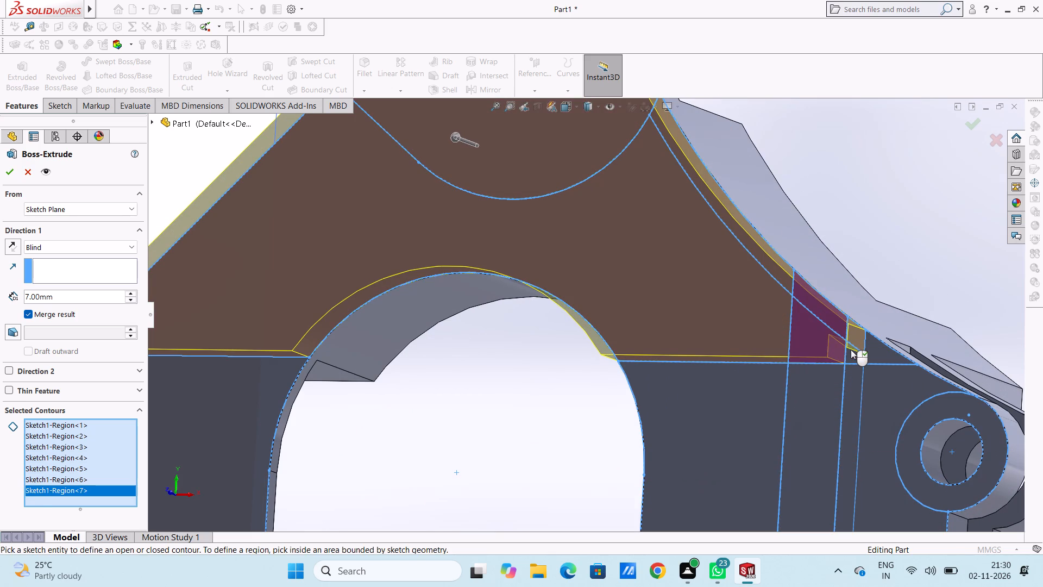
click(851, 349)
click(876, 354)
scroll(896, 359, up, 4)
scroll(740, 387, down, 2)
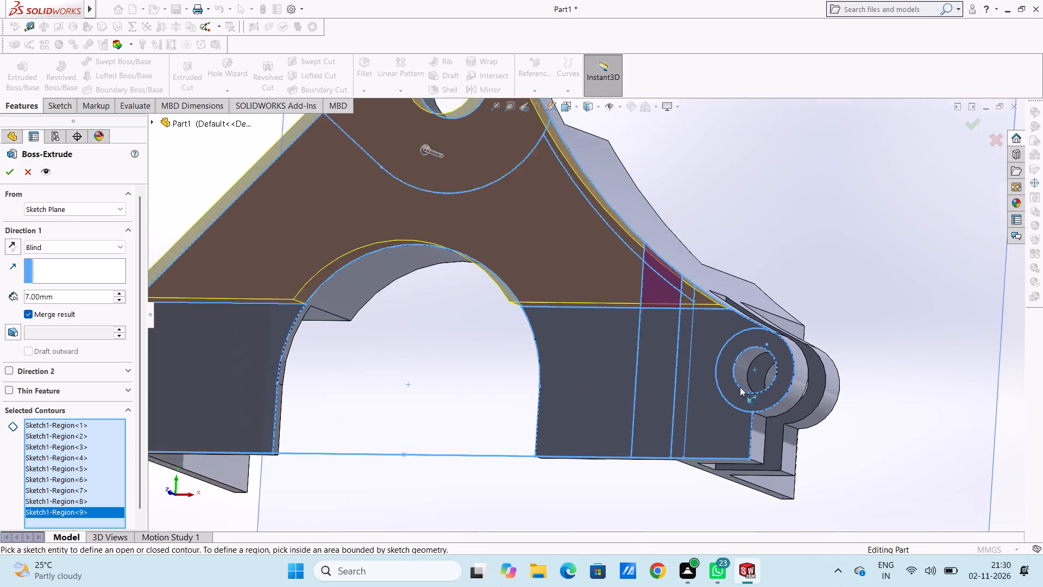
scroll(740, 387, down, 1)
click(695, 310)
click(752, 324)
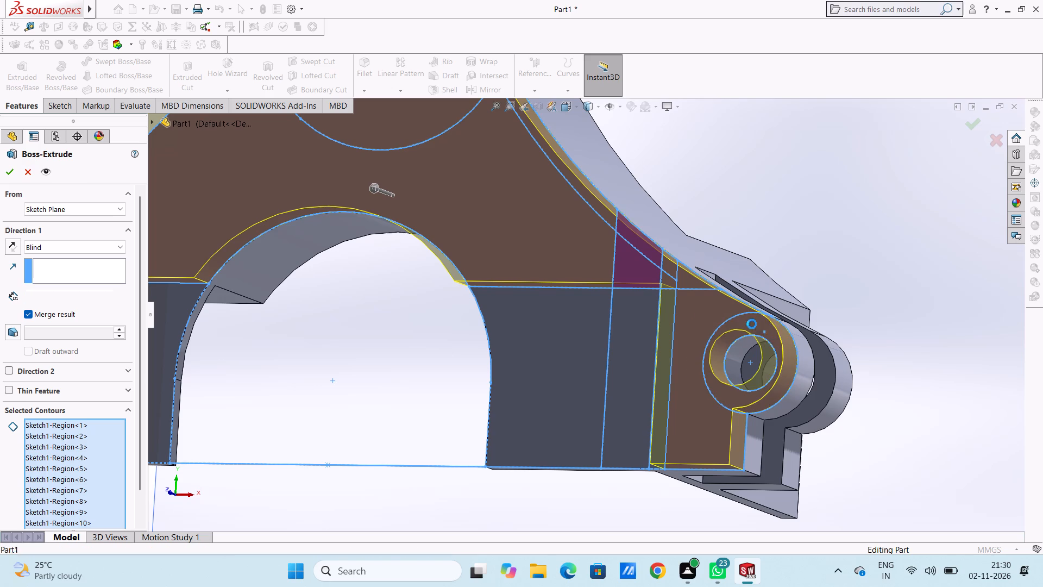
scroll(812, 268, up, 1)
middle_drag(819, 274, 838, 285)
click(712, 339)
scroll(790, 249, up, 4)
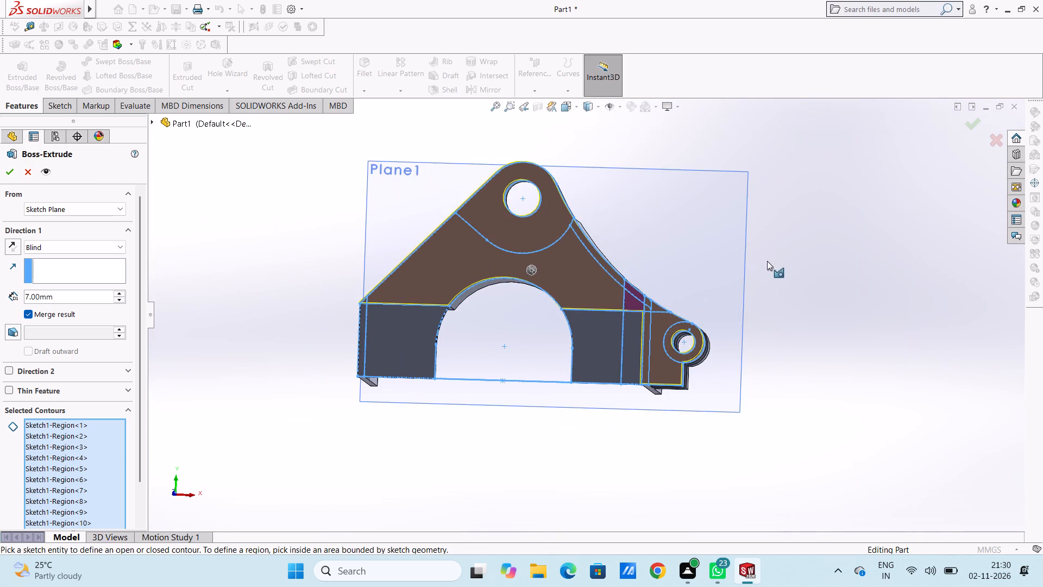
Start the boss extrusion from Plane1 instead of the sketch plane and extrude it blind 8 mm as the far-side plate.
middle_drag(715, 288, 671, 317)
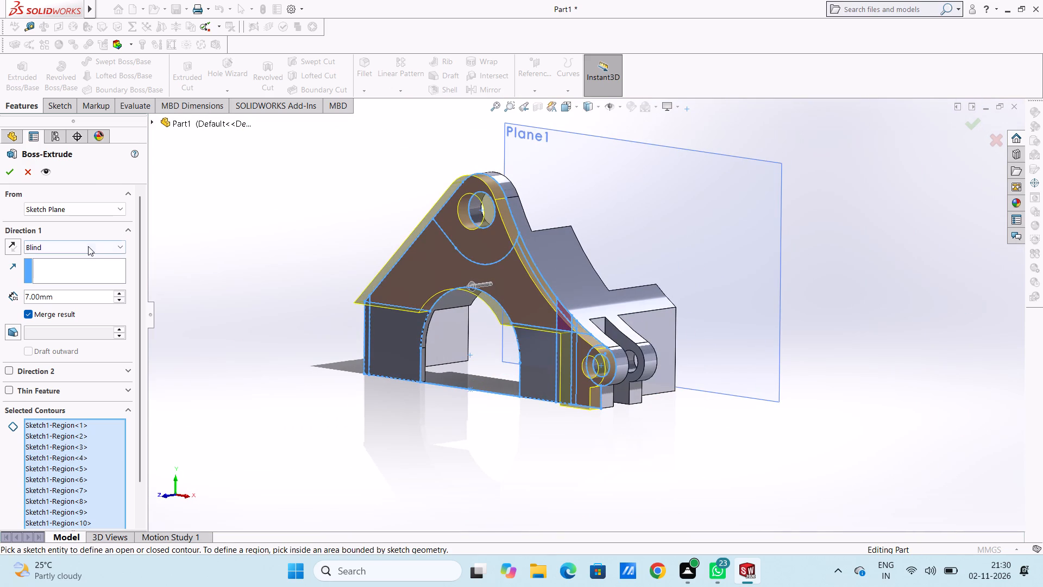
click(88, 246)
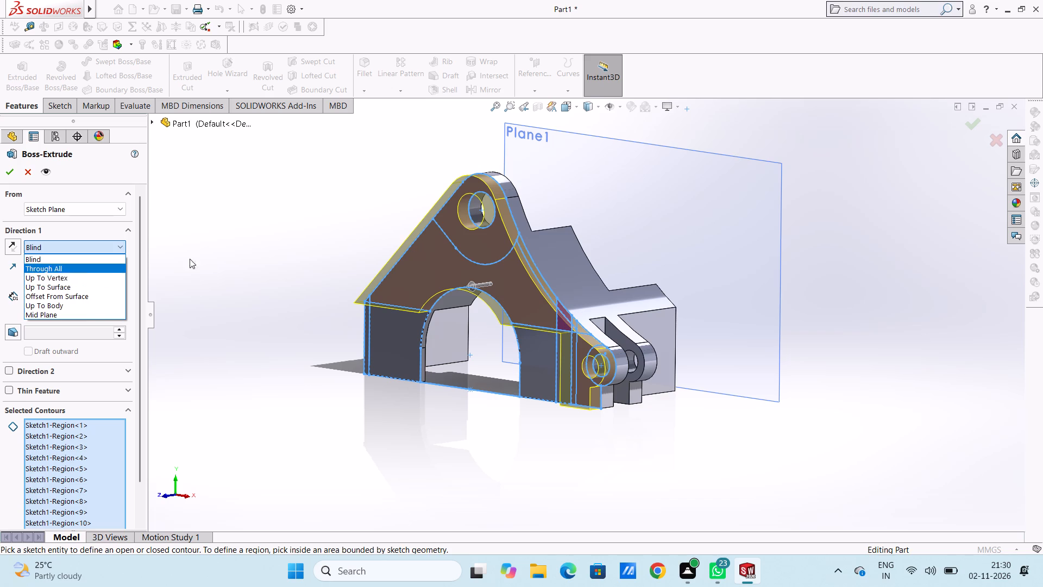
click(230, 242)
click(109, 209)
click(102, 228)
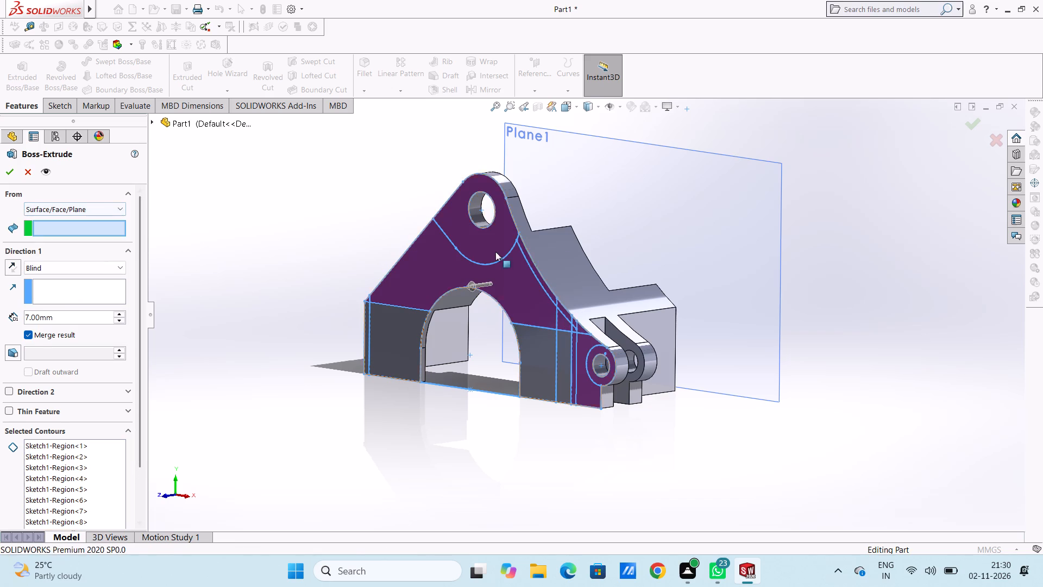
click(672, 224)
scroll(240, 360, up, 1)
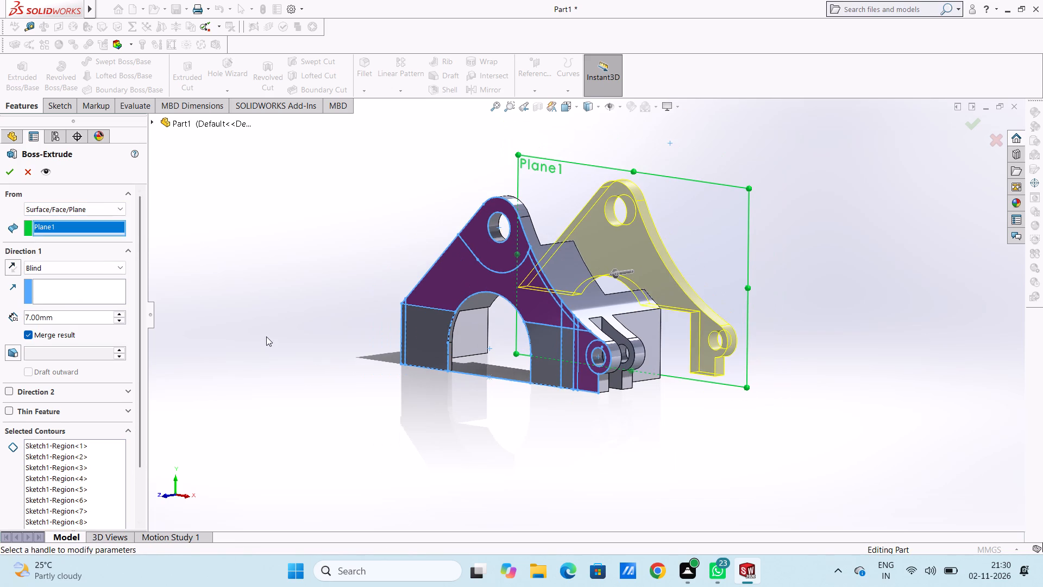
middle_drag(266, 336, 242, 367)
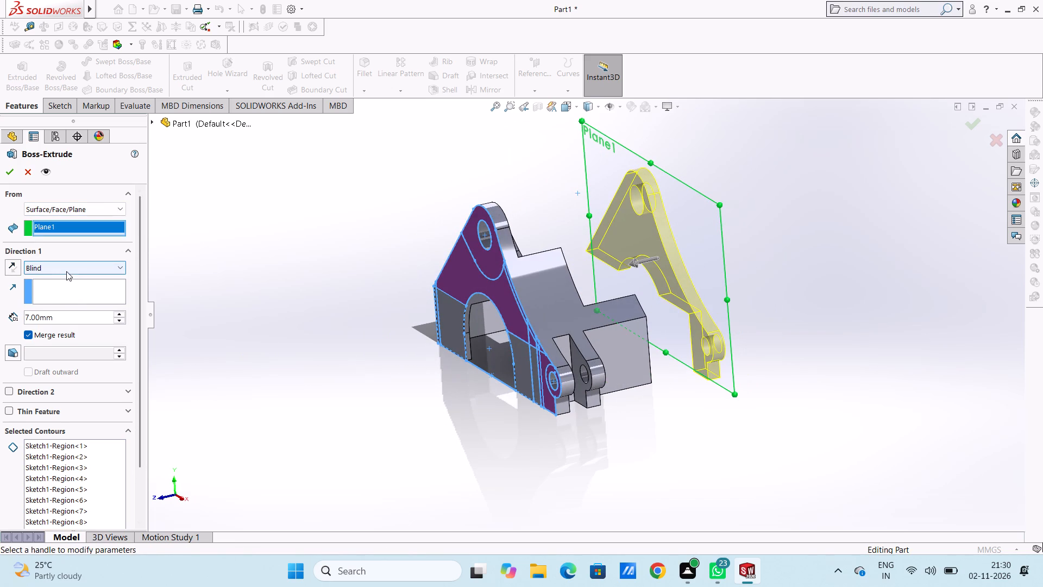
double_click(79, 314)
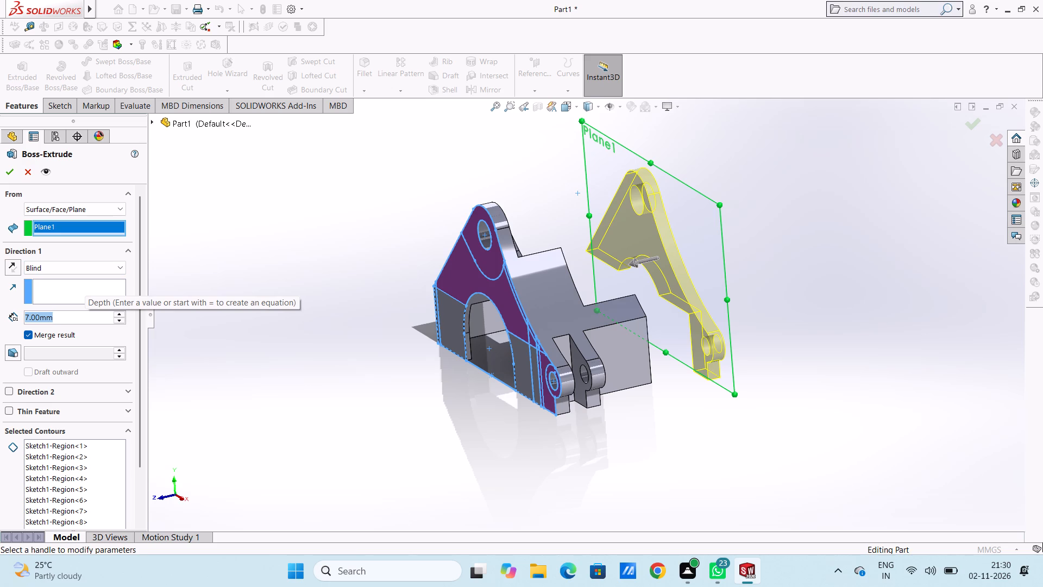
key(8)
key(Return)
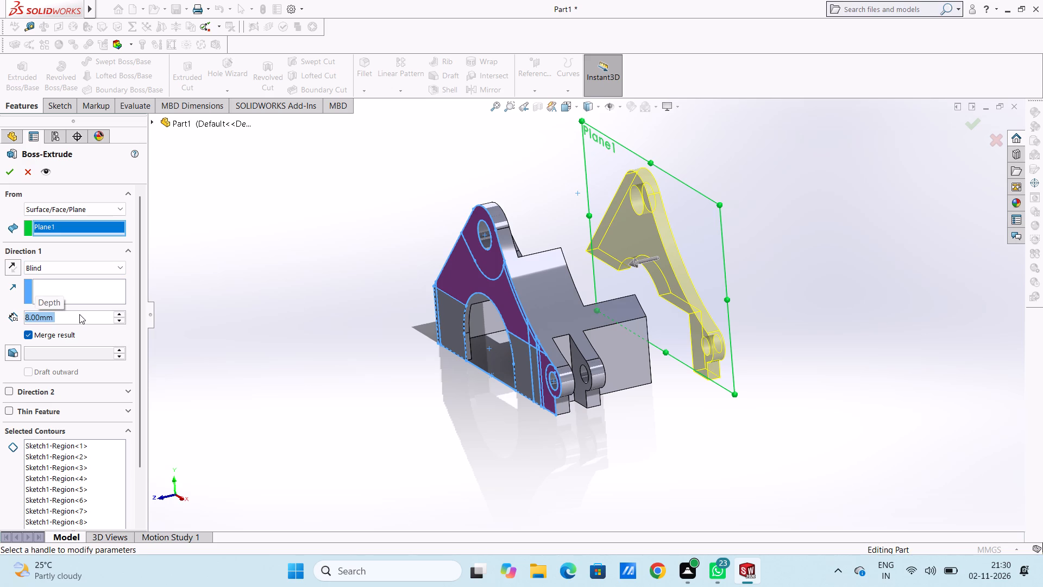
click(11, 168)
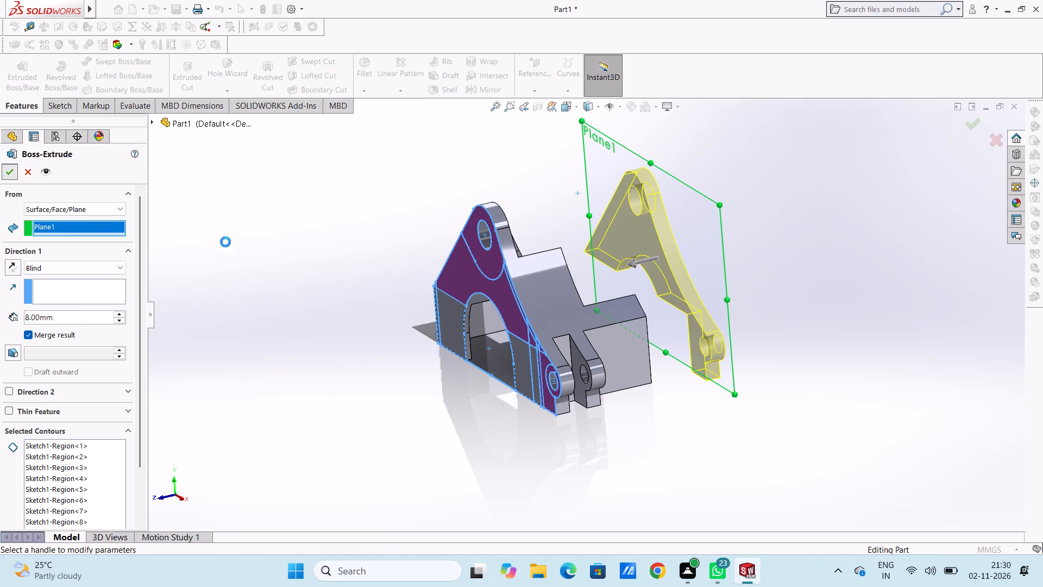
click(275, 243)
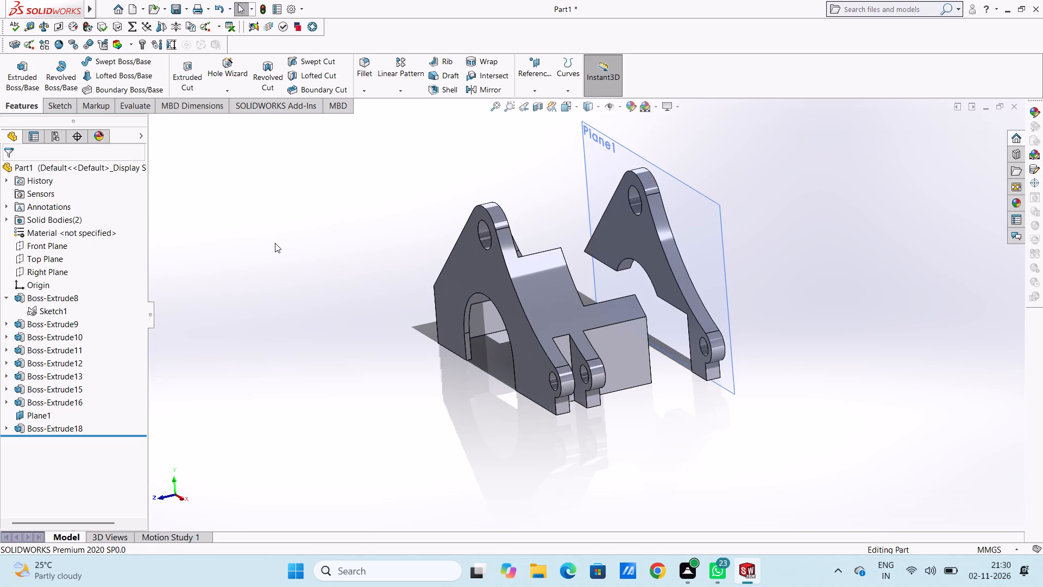
Start another boss extrusion from Sketch1 and select the six lower leg regions on both sides of the arch, including the narrow strips.
click(59, 310)
click(16, 80)
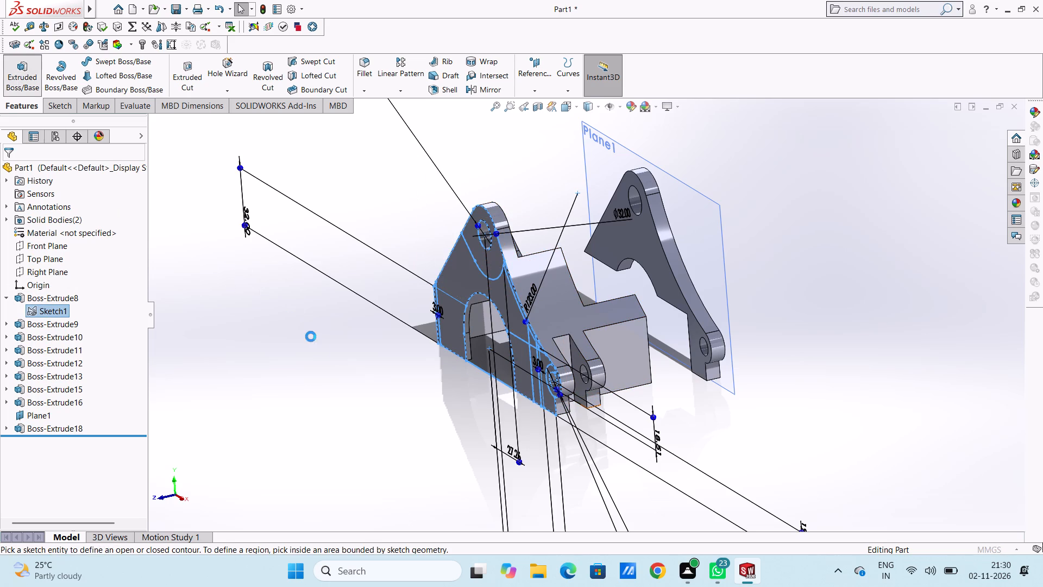
middle_drag(322, 351, 355, 278)
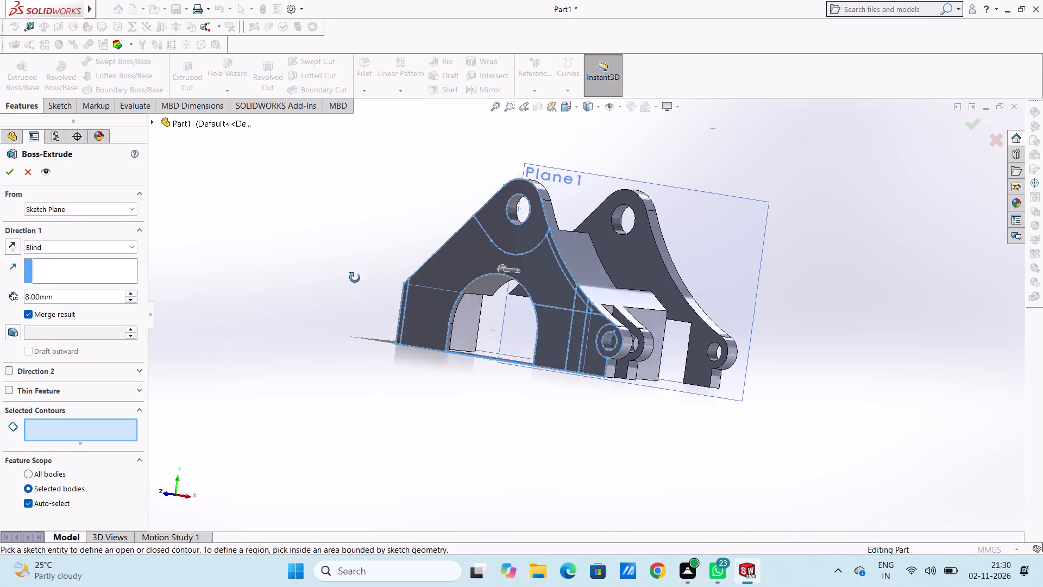
middle_drag(355, 278, 369, 289)
scroll(441, 308, down, 7)
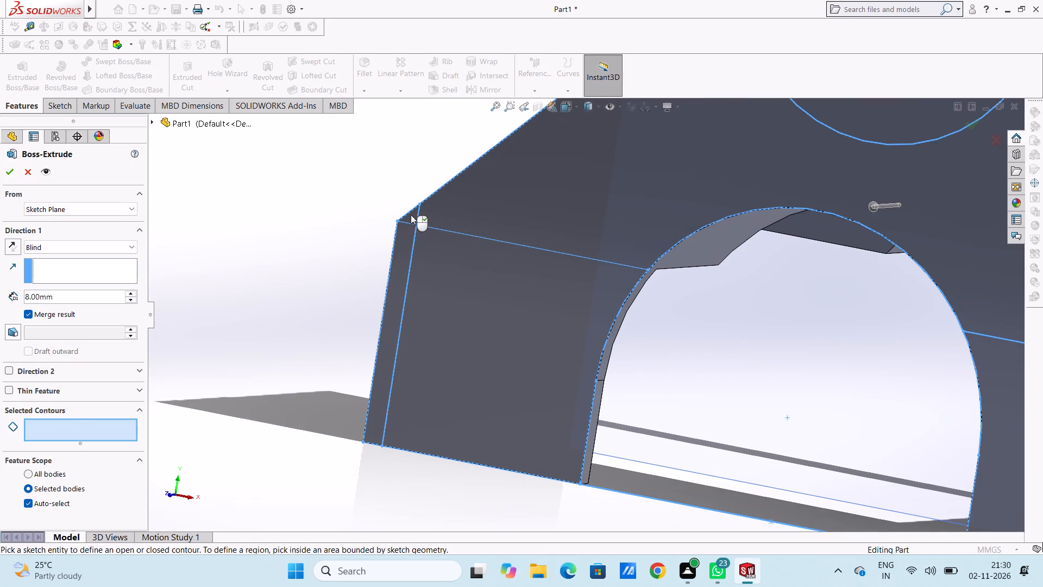
click(412, 215)
click(401, 249)
click(450, 270)
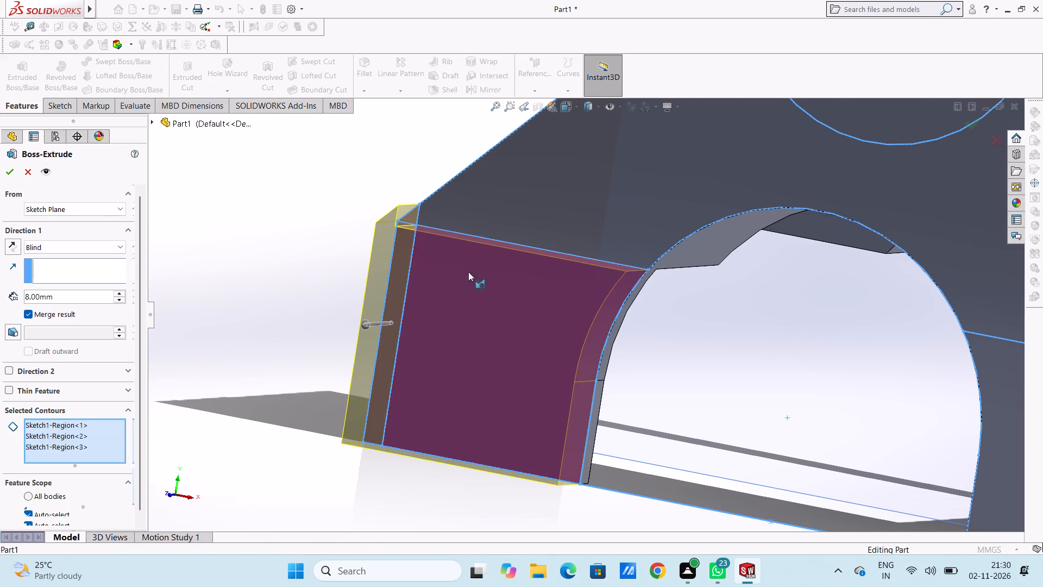
scroll(630, 261, up, 5)
click(772, 377)
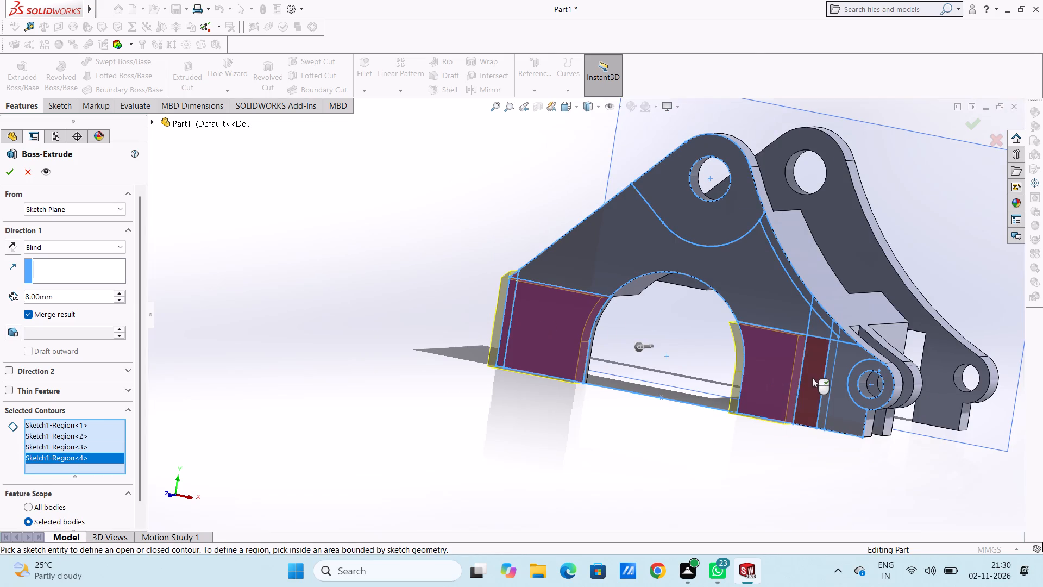
scroll(812, 378, down, 4)
click(754, 326)
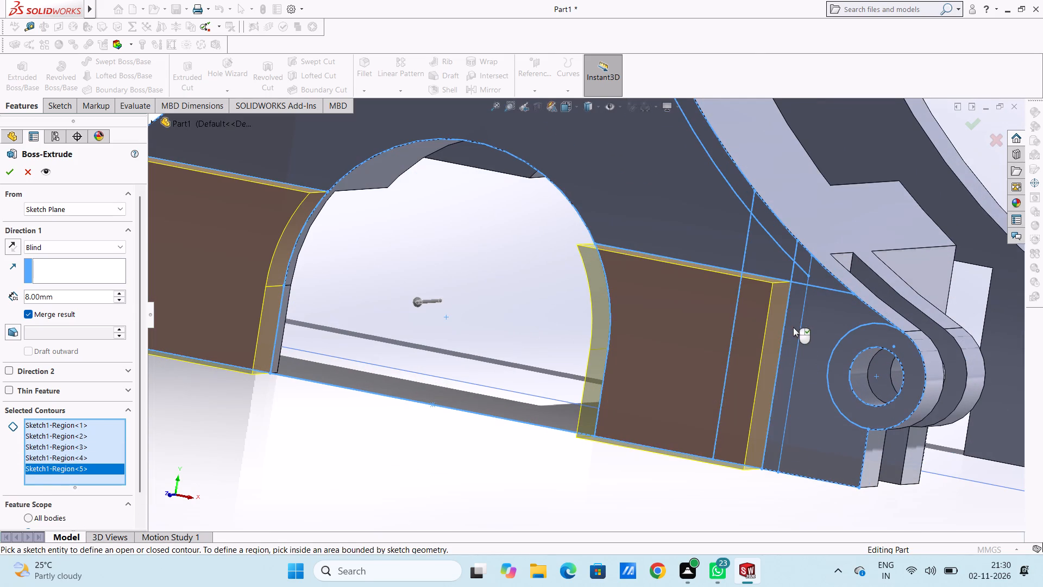
click(793, 327)
scroll(851, 275, up, 5)
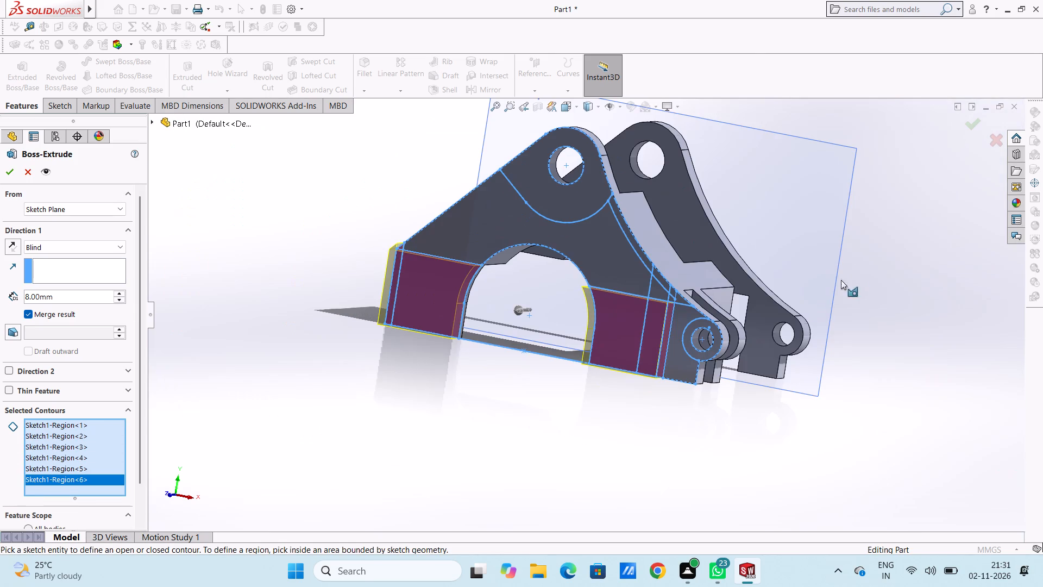
Extrude the selected leg regions 3 mm, starting from Plane1, to form the thin lower legs of the far-side plate.
double_click(81, 294)
key(3)
key(Return)
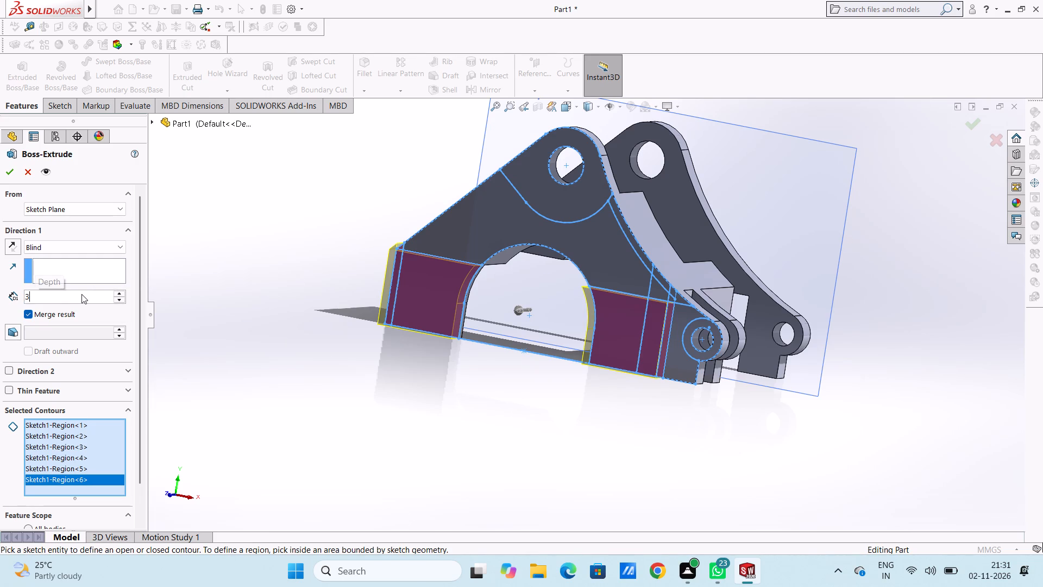
click(85, 213)
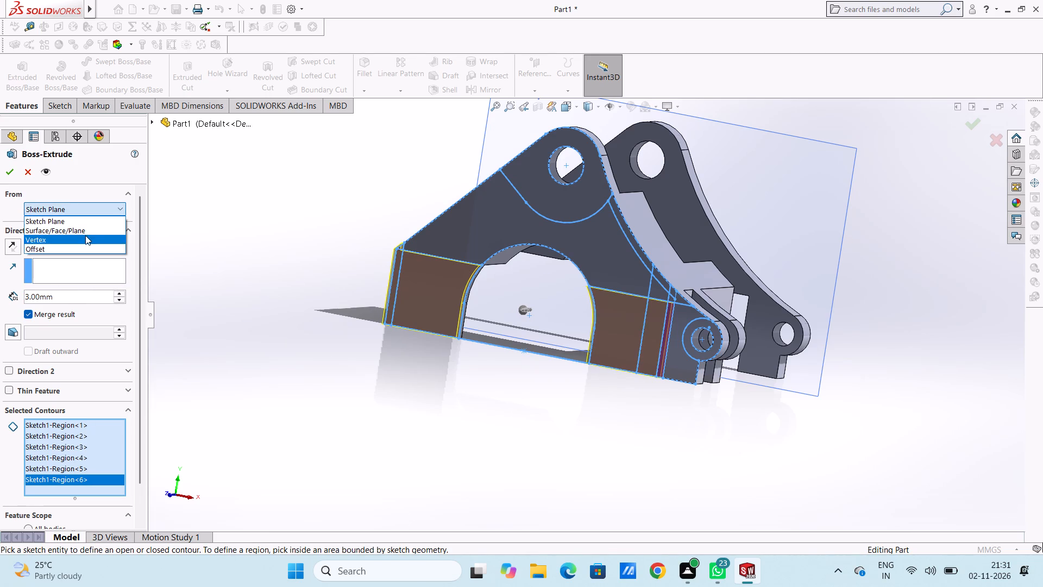
click(85, 232)
middle_drag(373, 202, 355, 204)
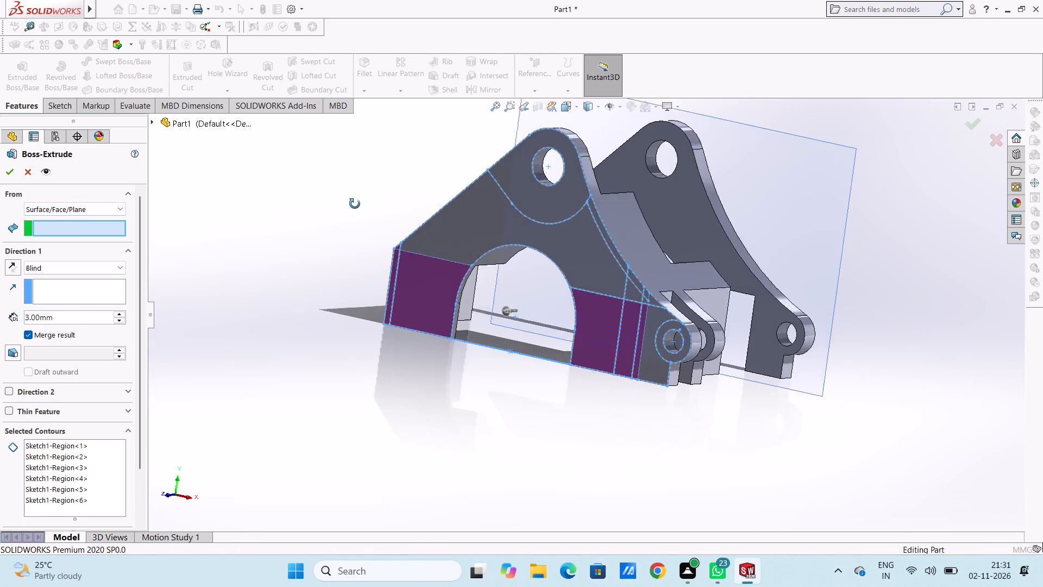
middle_drag(355, 204, 353, 204)
click(791, 220)
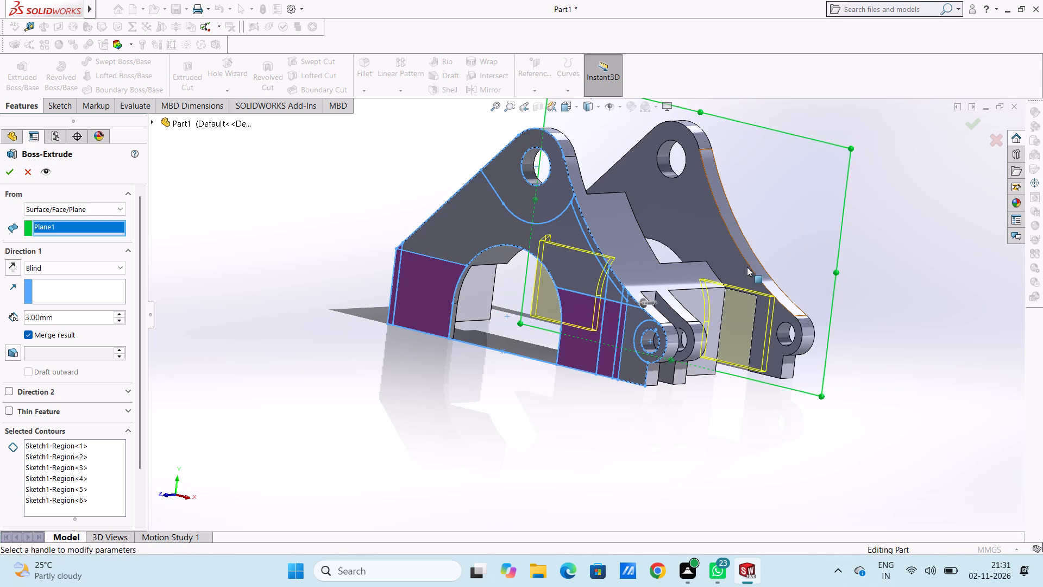
middle_drag(412, 411, 360, 416)
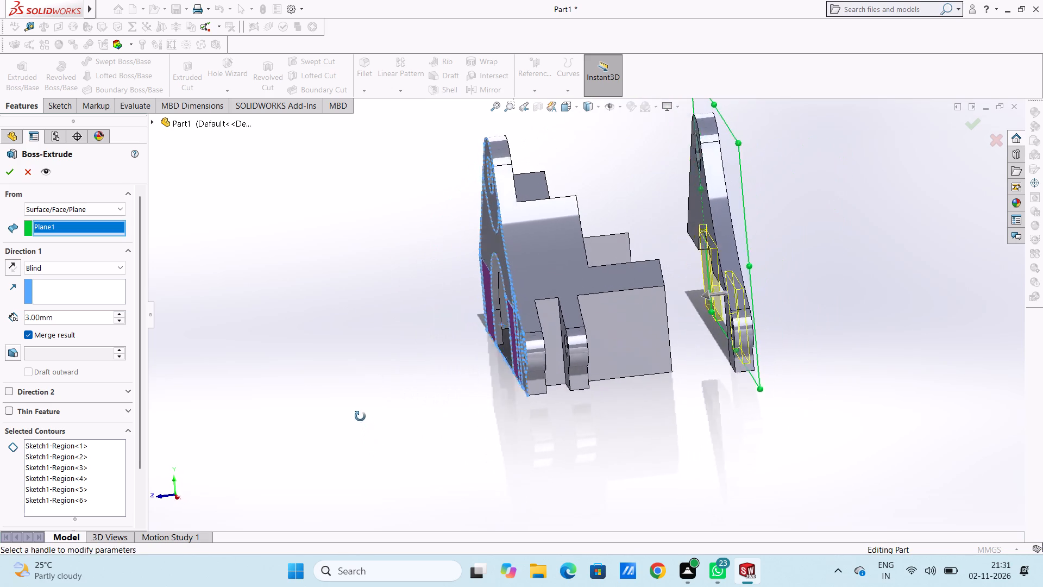
middle_drag(360, 416, 389, 441)
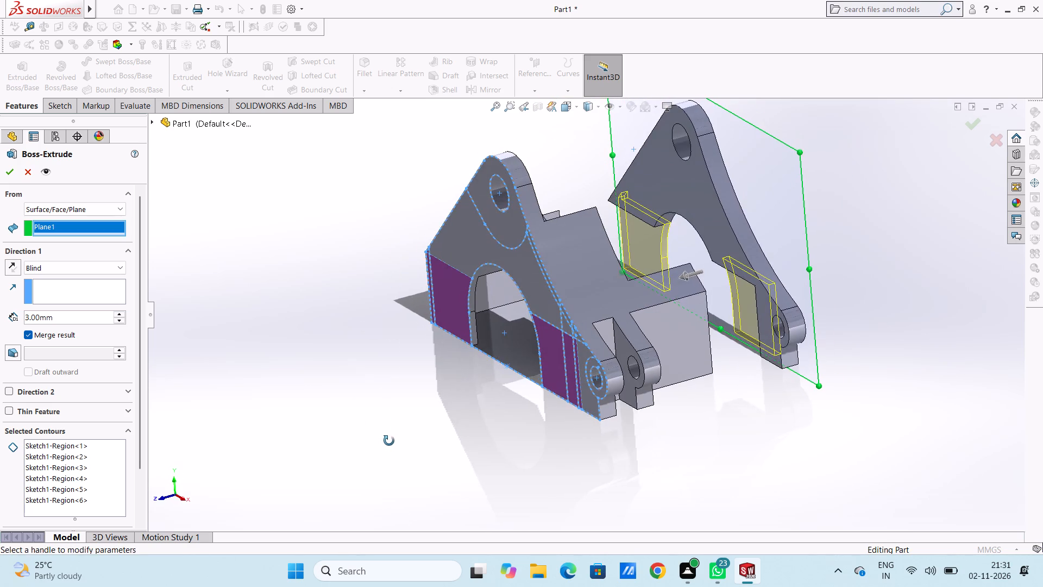
middle_drag(389, 441, 396, 440)
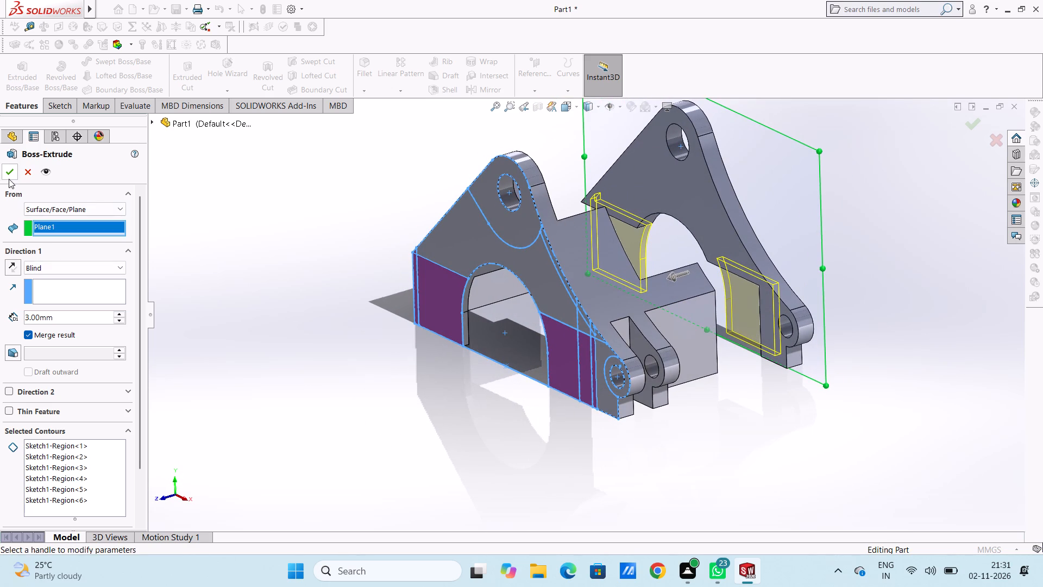
click(7, 173)
click(286, 269)
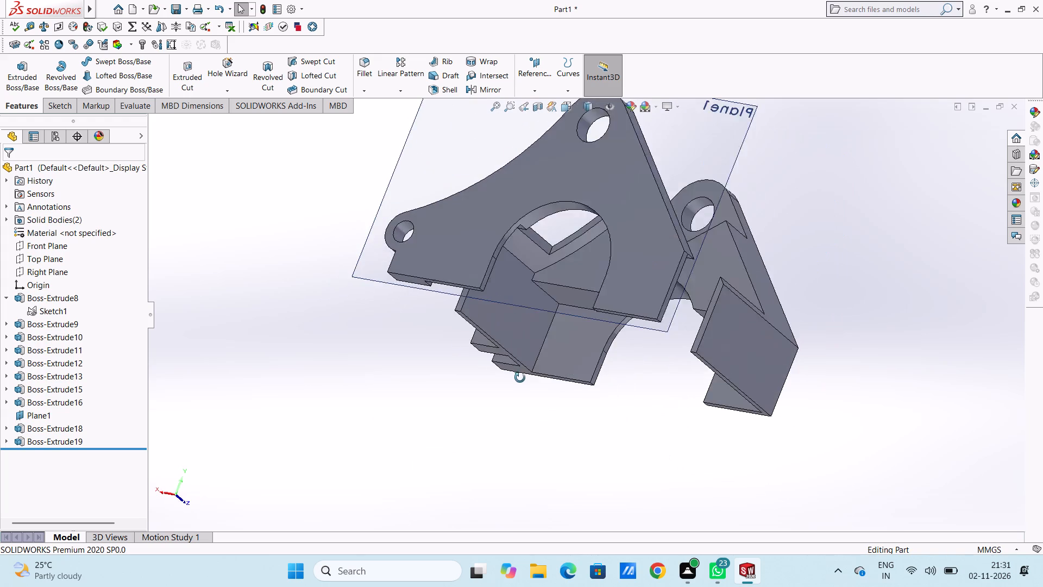
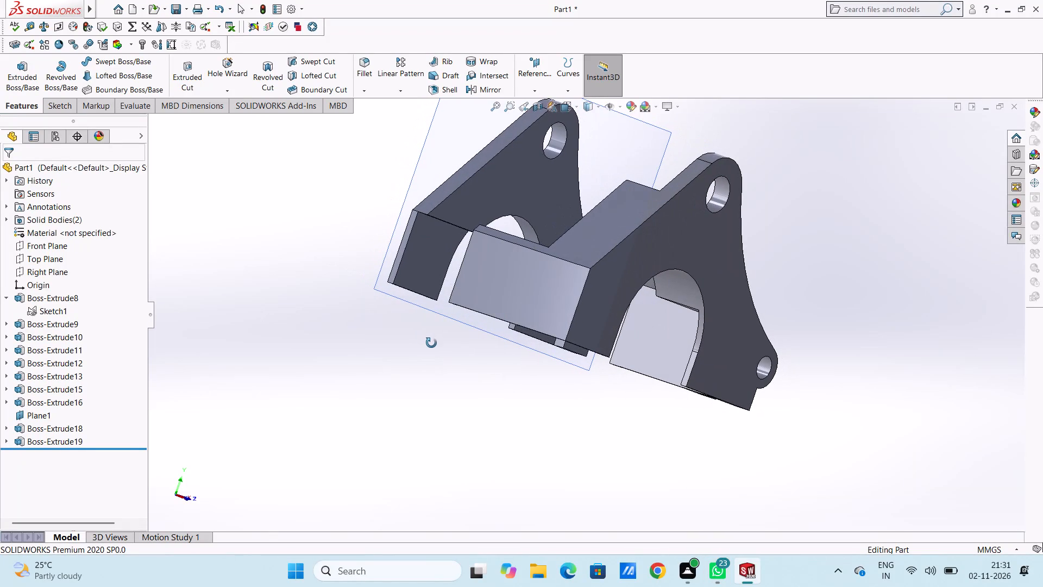
Examine the bracket's two separate side plates and the blocks between them from several angles.
middle_drag(317, 270, 426, 328)
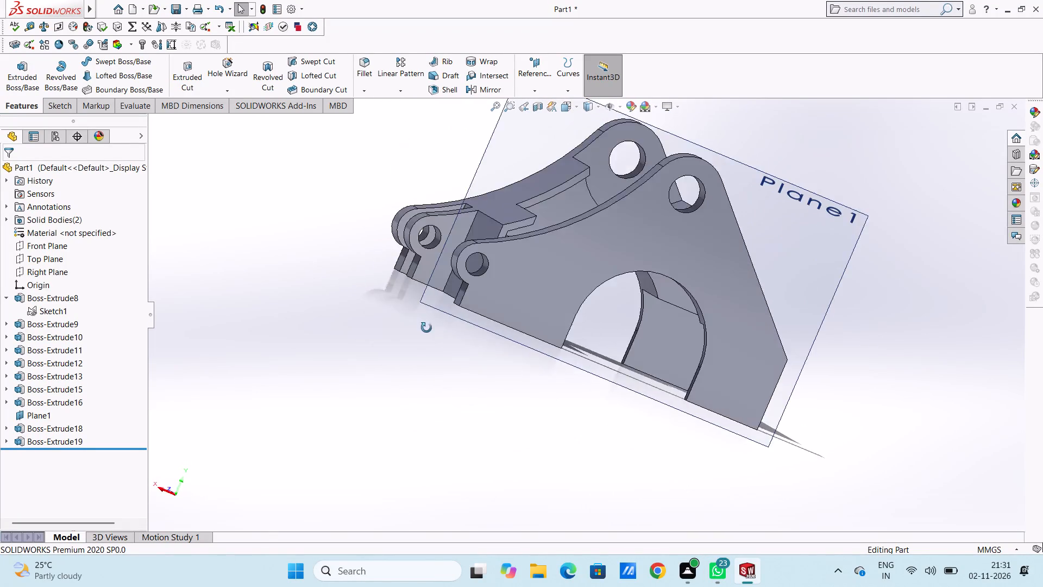
middle_drag(426, 328, 269, 304)
middle_drag(360, 366, 325, 346)
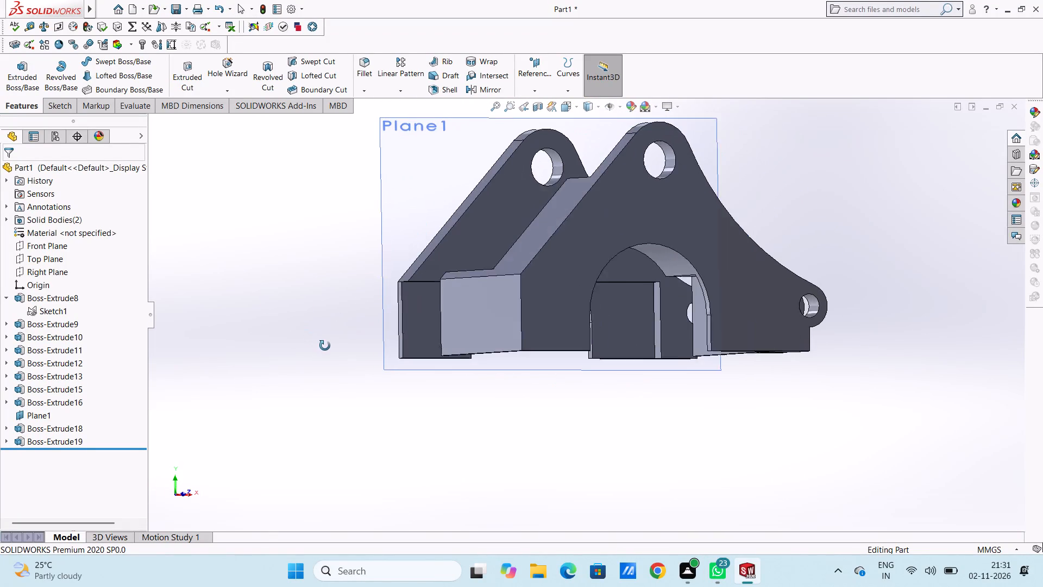
middle_drag(325, 346, 368, 372)
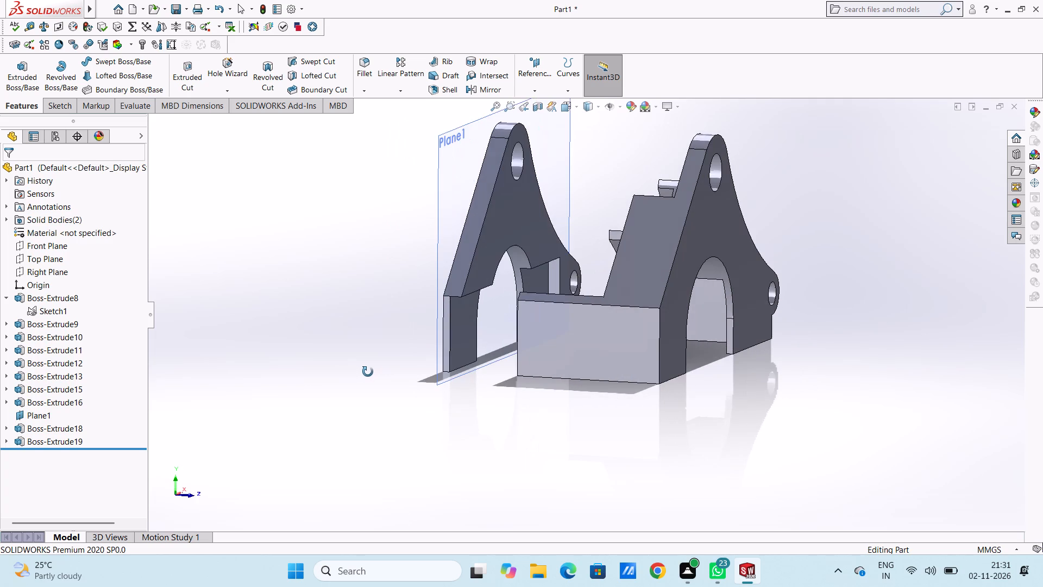
middle_drag(368, 372, 398, 373)
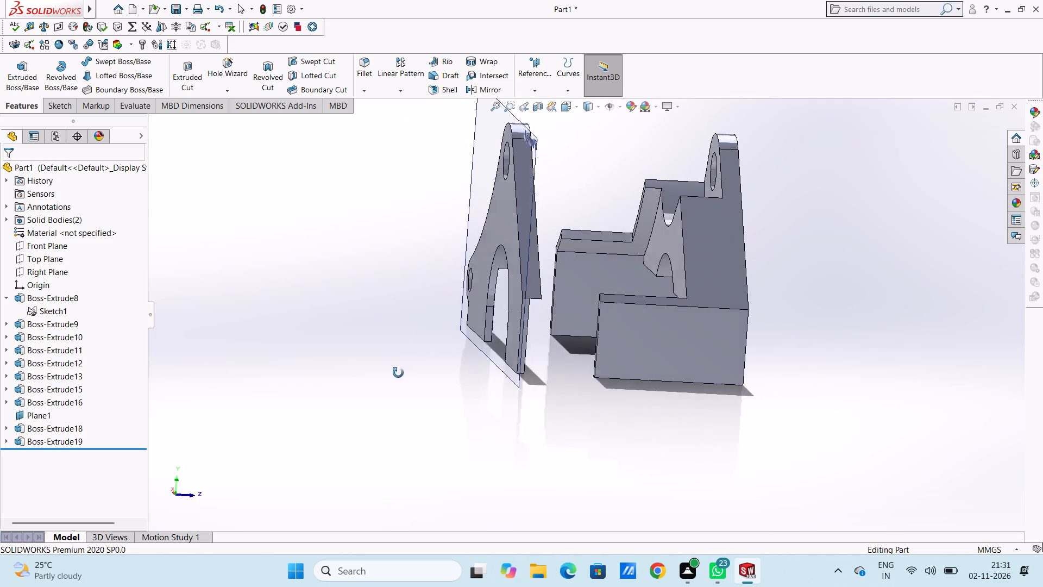
middle_drag(398, 373, 392, 359)
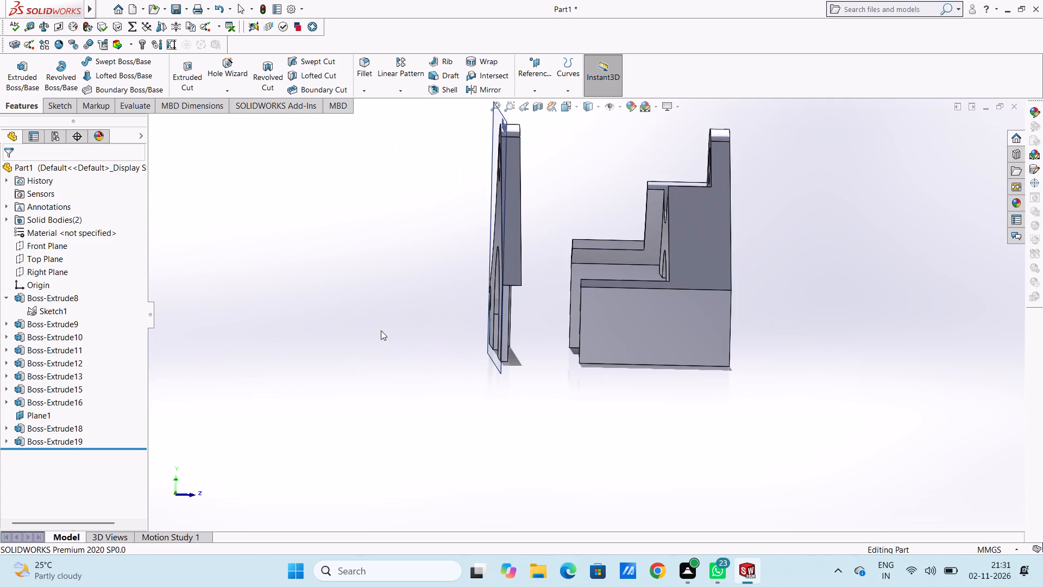
scroll(498, 353, up, 2)
middle_drag(571, 410, 634, 428)
middle_drag(519, 404, 531, 409)
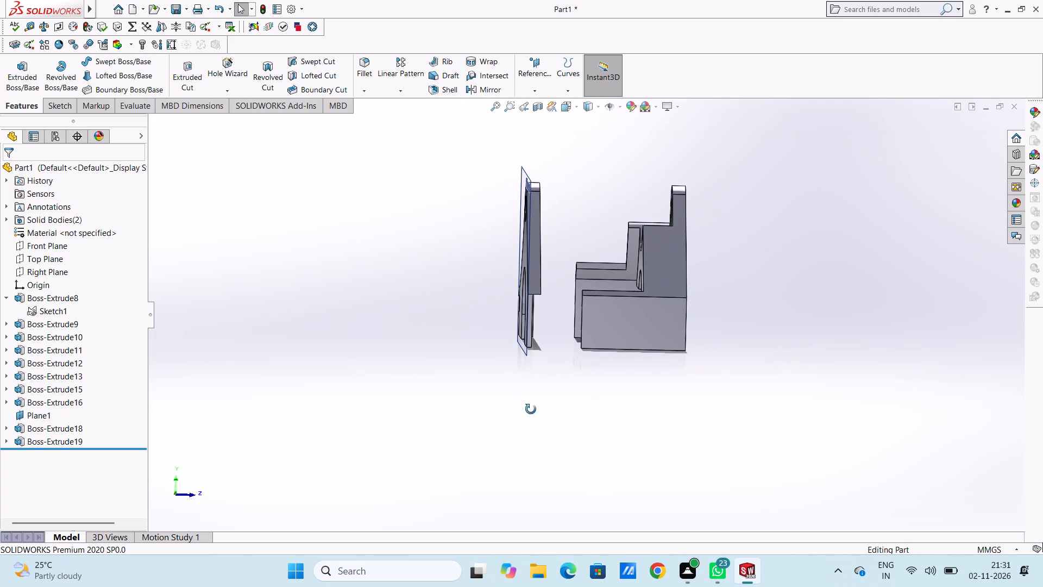
middle_drag(531, 409, 561, 415)
scroll(650, 344, down, 3)
middle_drag(620, 372, 636, 373)
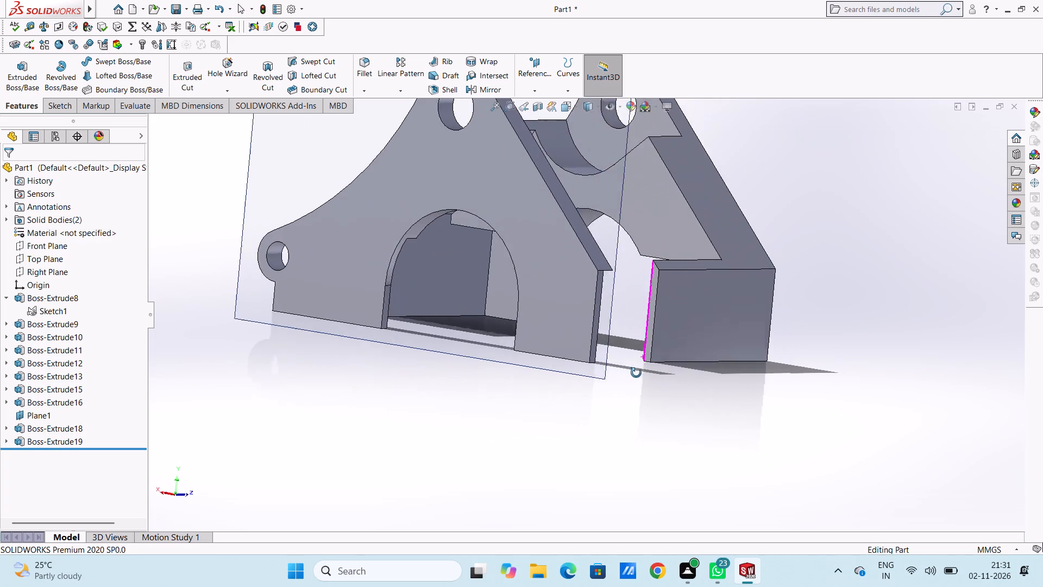
middle_drag(636, 373, 620, 378)
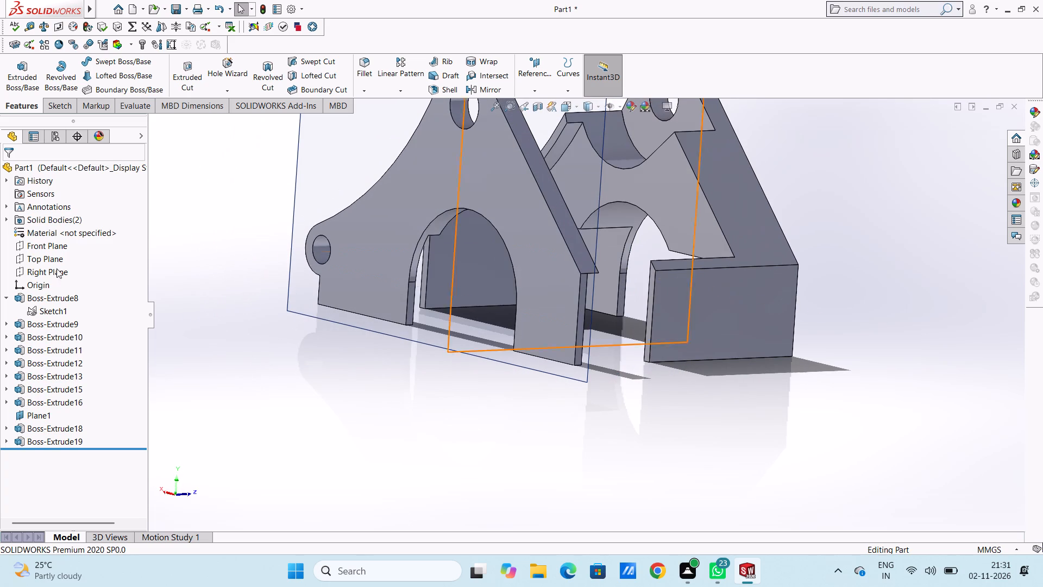
Extrude the two Sketch1 regions forming the narrow strip at the plate's straight end 8 mm, starting from Plane1.
click(59, 310)
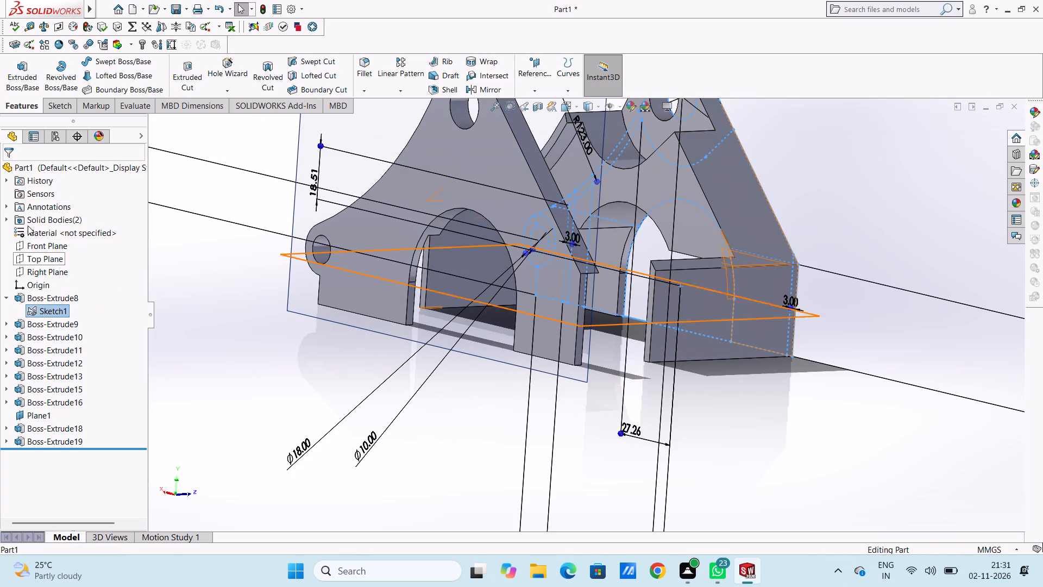
click(26, 82)
middle_drag(602, 315, 628, 312)
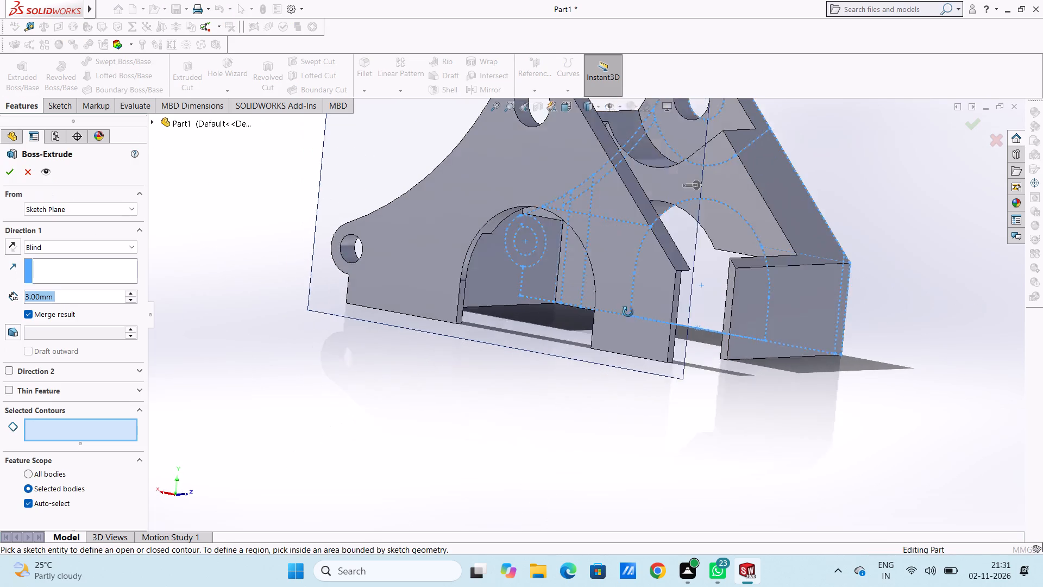
middle_drag(628, 312, 420, 374)
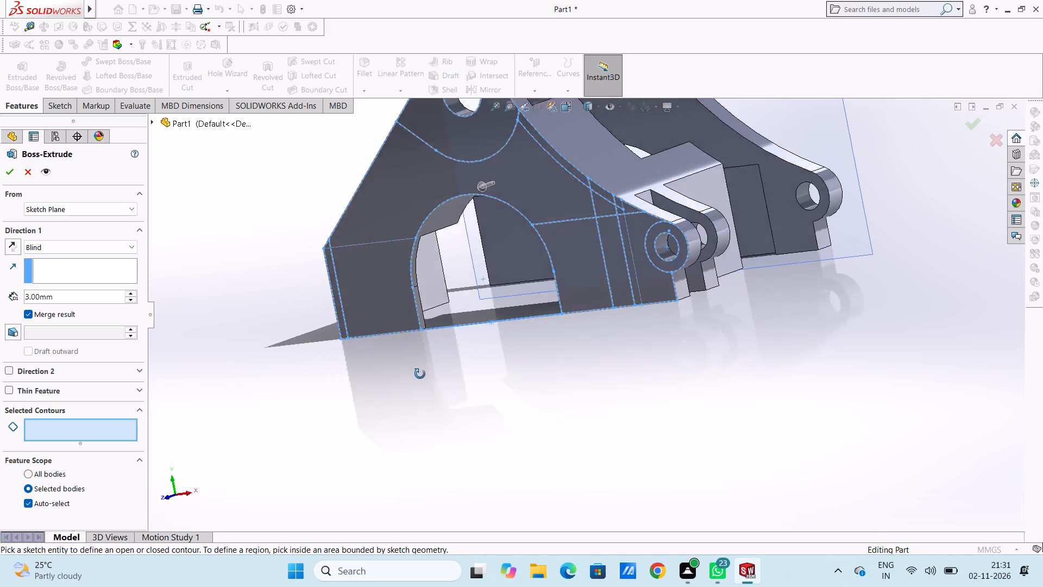
middle_drag(420, 374, 456, 377)
scroll(307, 255, down, 5)
middle_drag(375, 294, 366, 265)
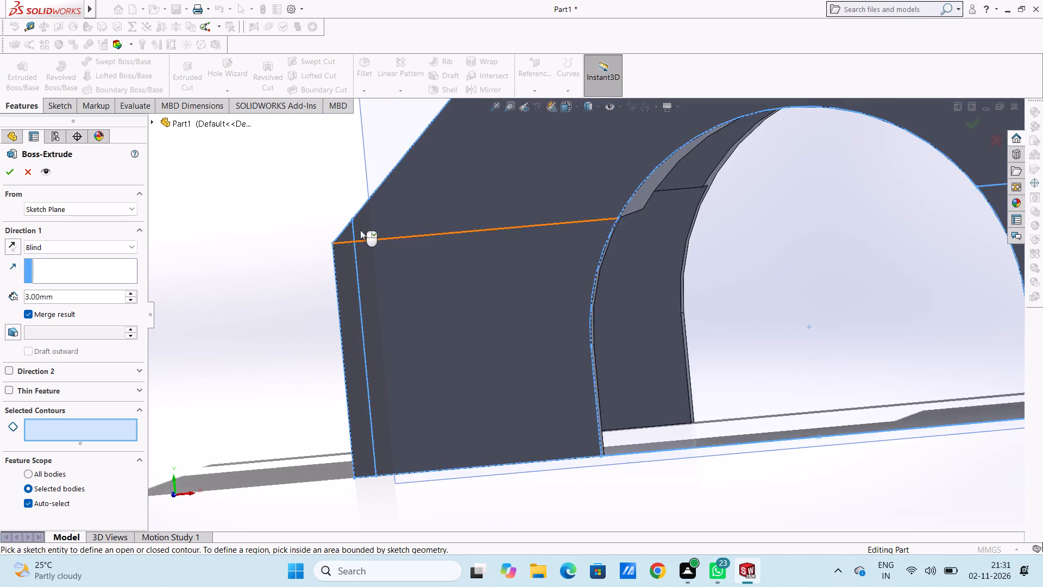
scroll(359, 226, down, 1)
click(355, 243)
click(353, 274)
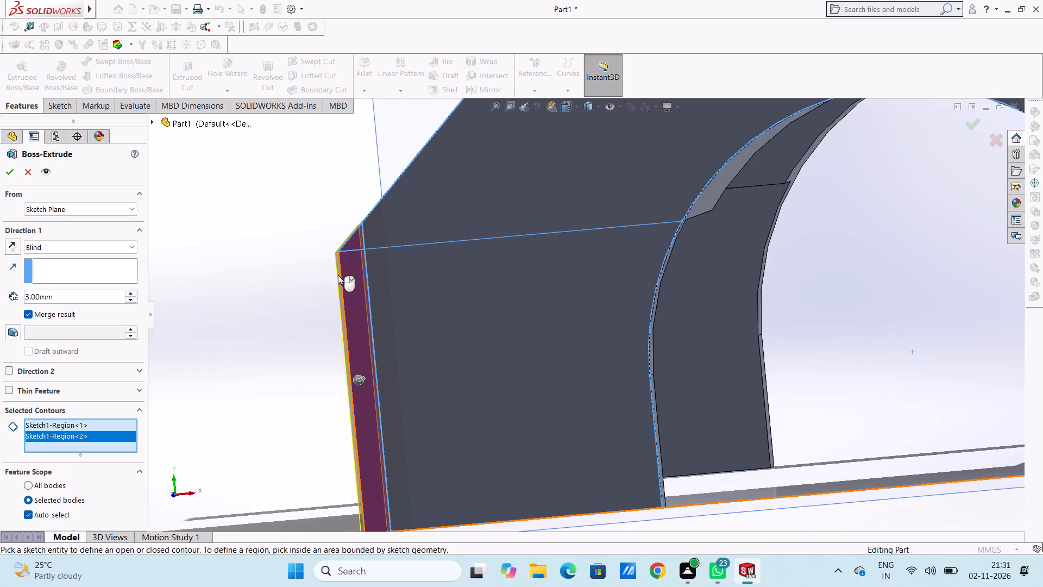
scroll(298, 287, up, 3)
middle_drag(334, 298, 412, 303)
scroll(386, 325, up, 3)
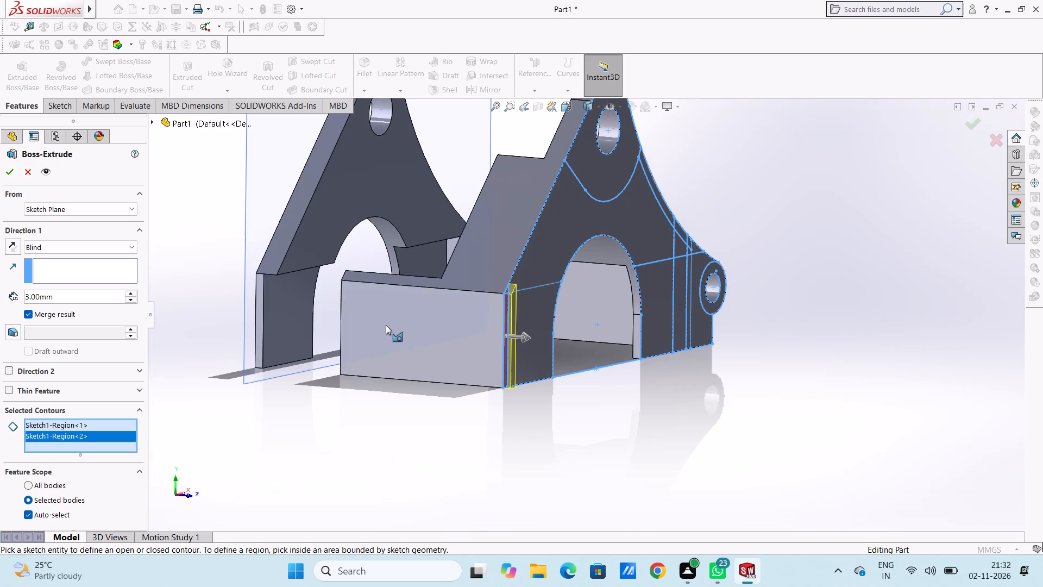
scroll(247, 378, up, 2)
middle_drag(341, 371, 342, 355)
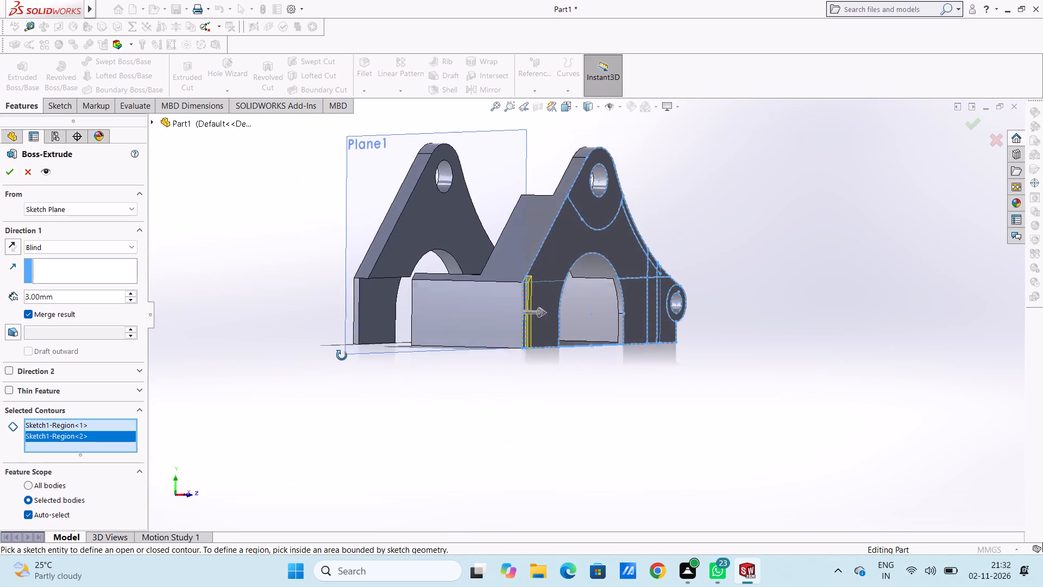
middle_drag(342, 355, 350, 357)
scroll(336, 357, up, 1)
double_click(90, 299)
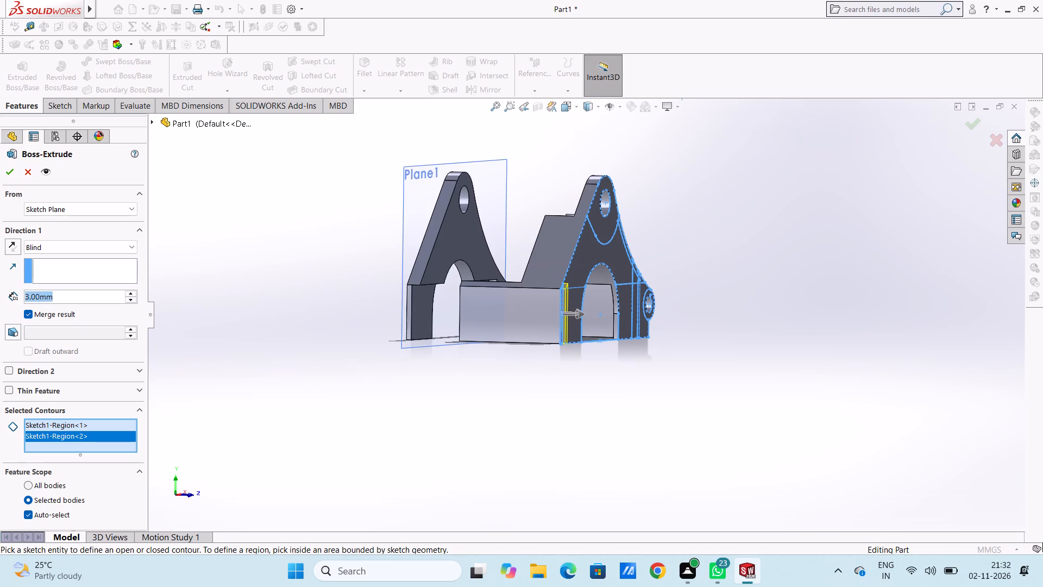
key(8)
key(Return)
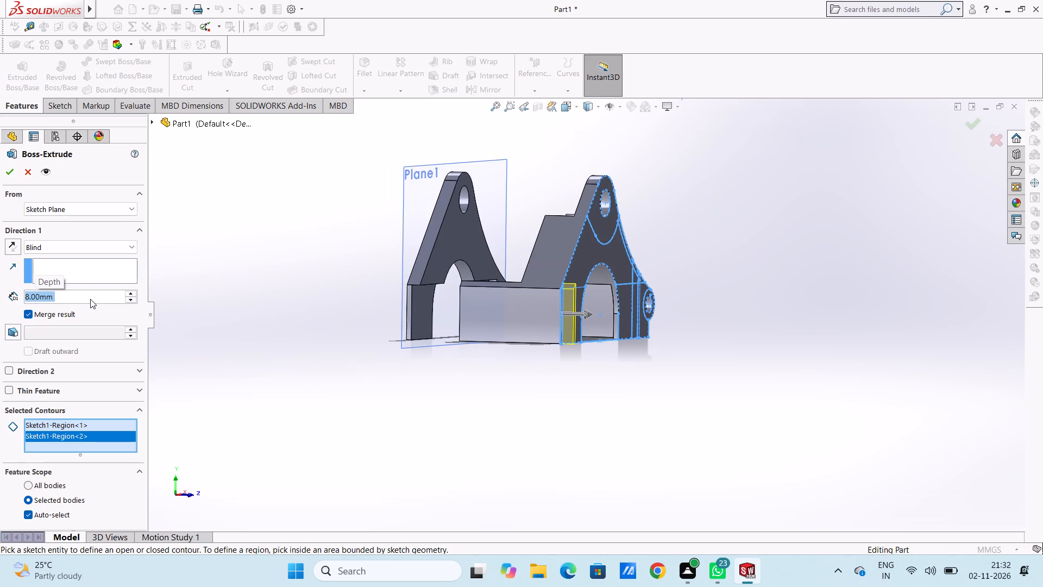
click(82, 208)
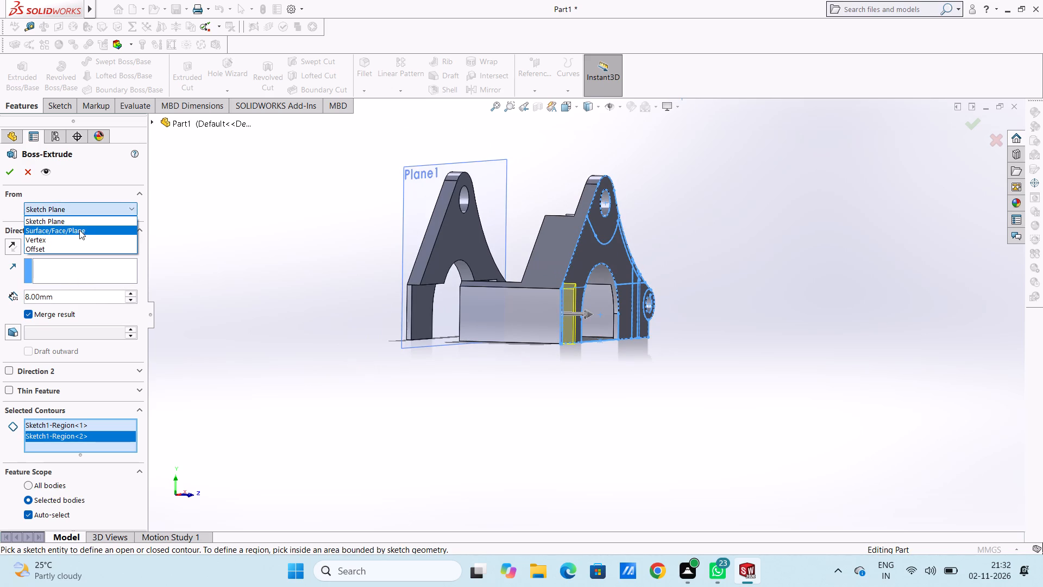
click(79, 230)
click(412, 219)
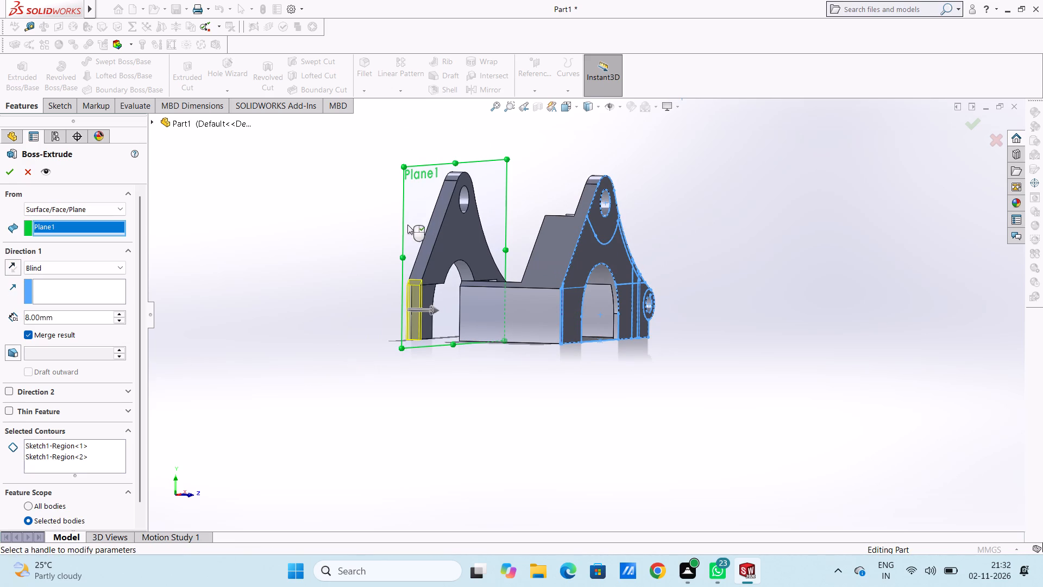
click(8, 173)
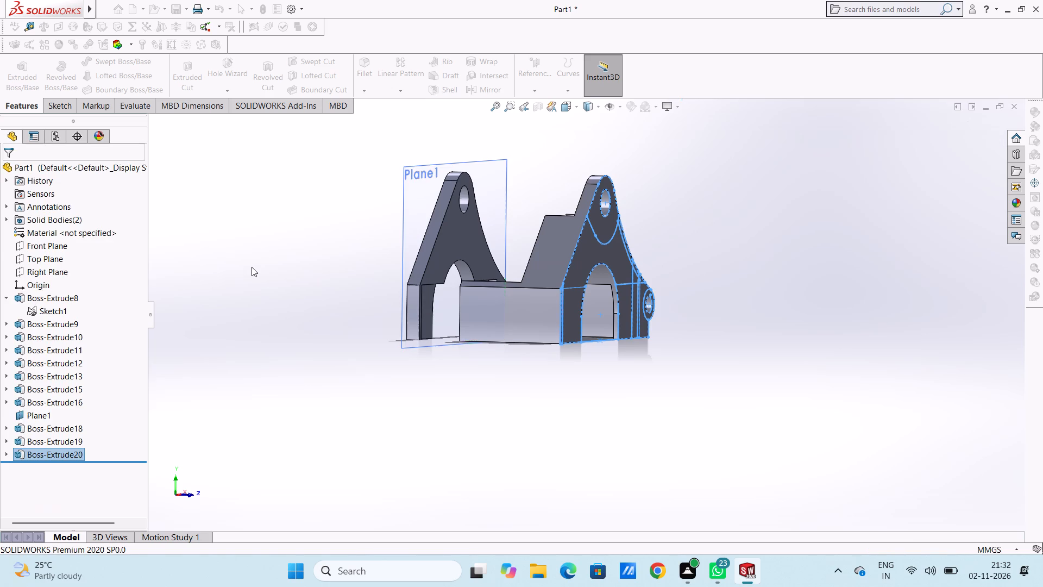
click(259, 271)
Hide the reference plane Plane1.
middle_drag(273, 271, 240, 299)
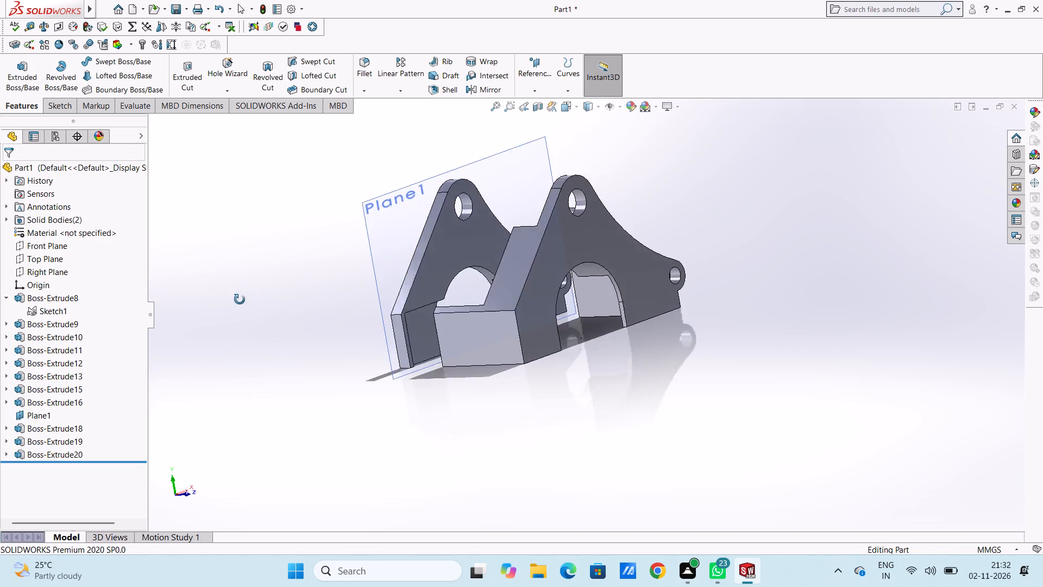
middle_drag(240, 299, 176, 311)
middle_drag(348, 293, 340, 376)
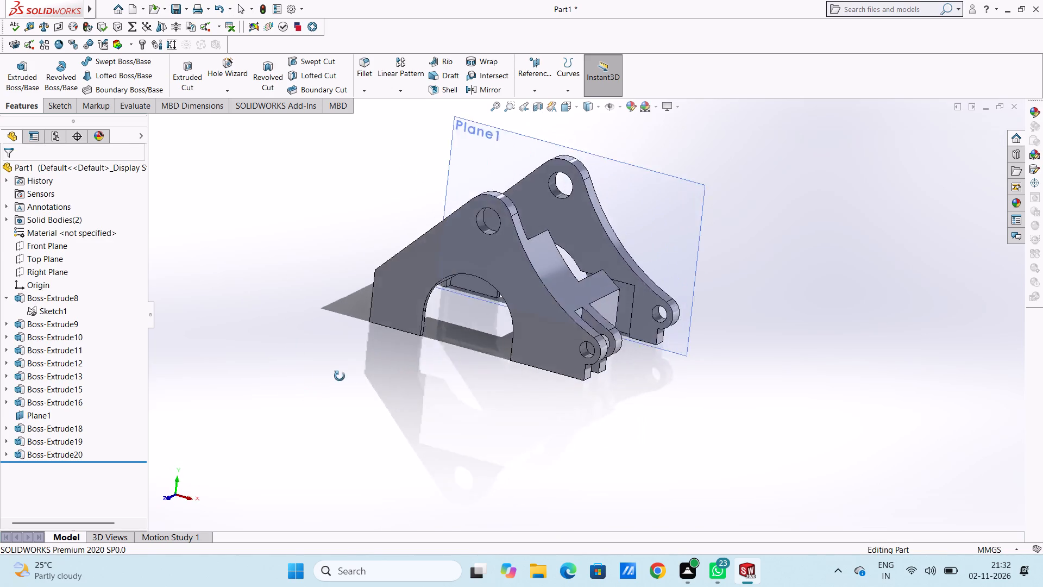
middle_drag(340, 376, 301, 381)
middle_drag(468, 428, 447, 359)
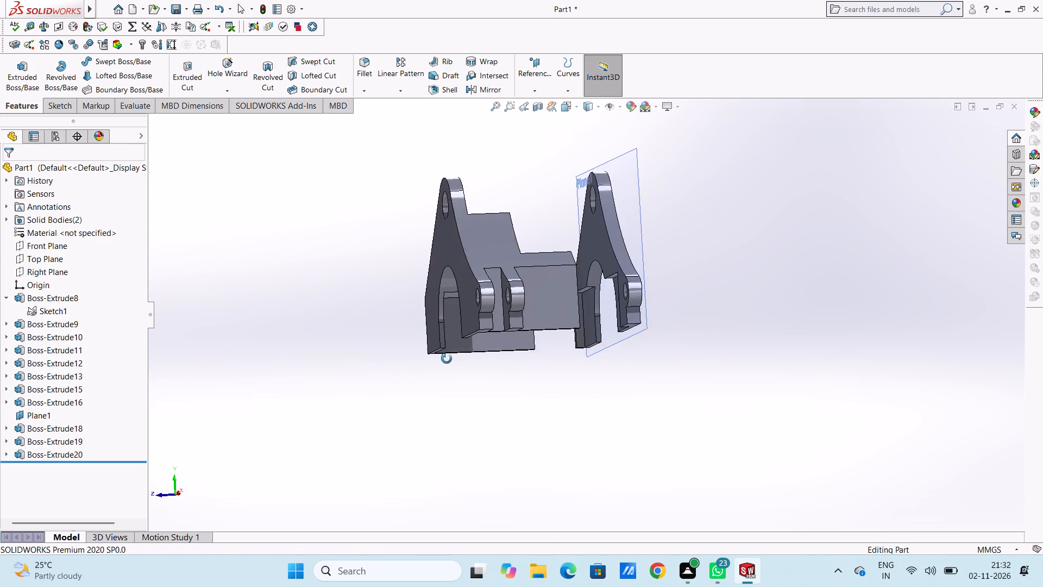
middle_drag(447, 359, 460, 418)
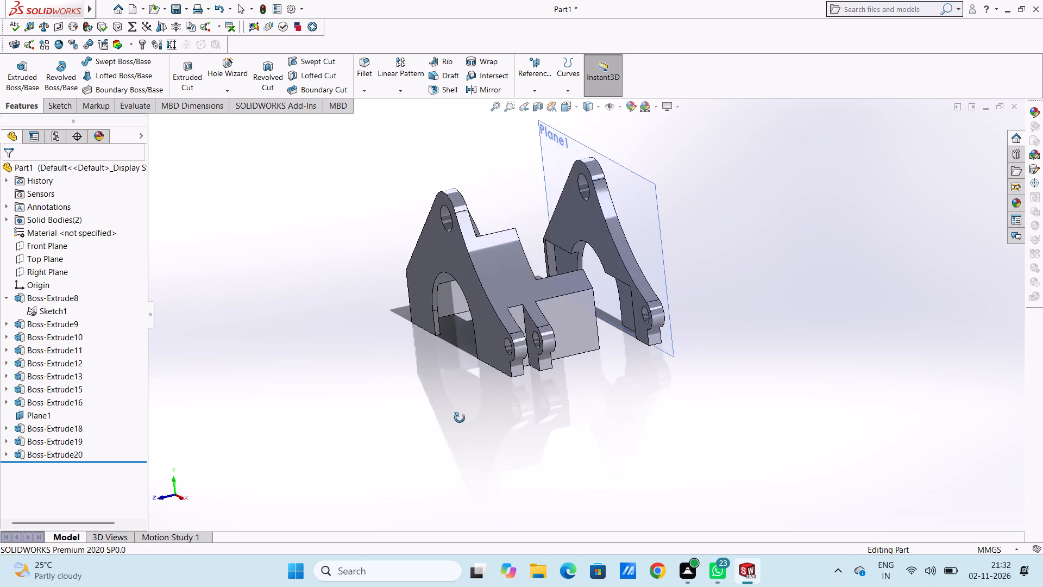
middle_drag(460, 418, 481, 428)
click(38, 411)
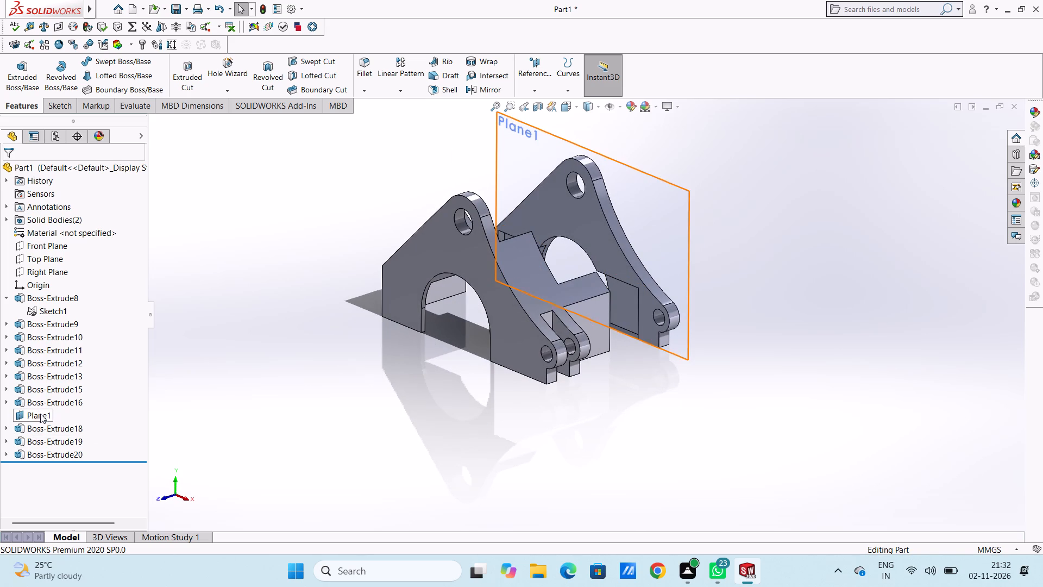
click(61, 395)
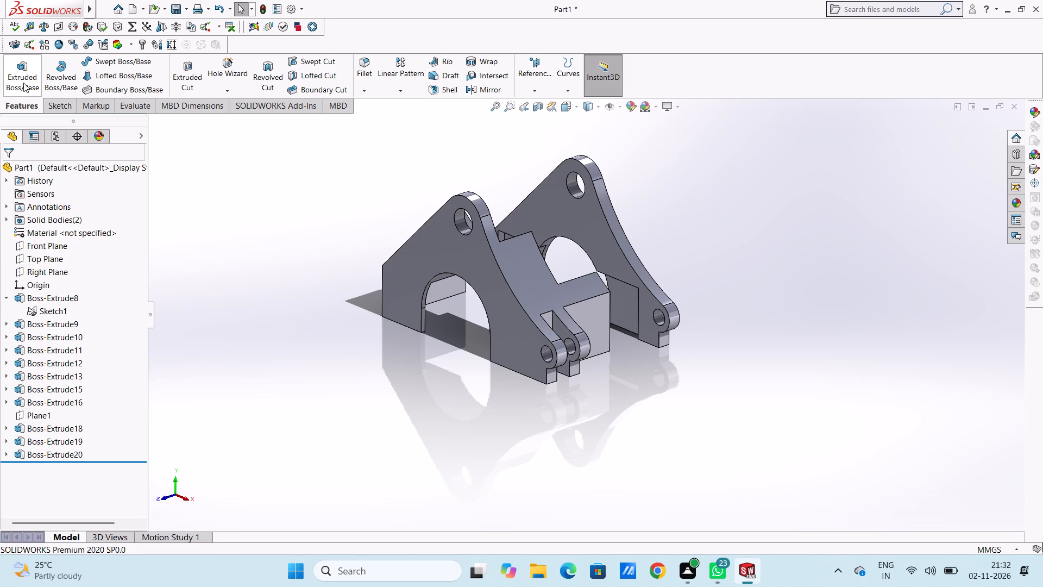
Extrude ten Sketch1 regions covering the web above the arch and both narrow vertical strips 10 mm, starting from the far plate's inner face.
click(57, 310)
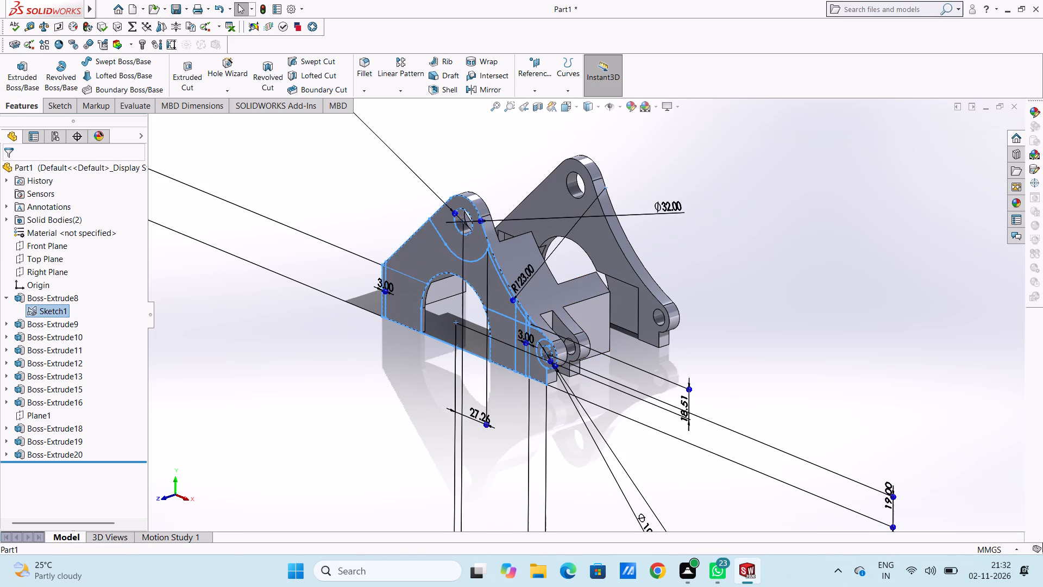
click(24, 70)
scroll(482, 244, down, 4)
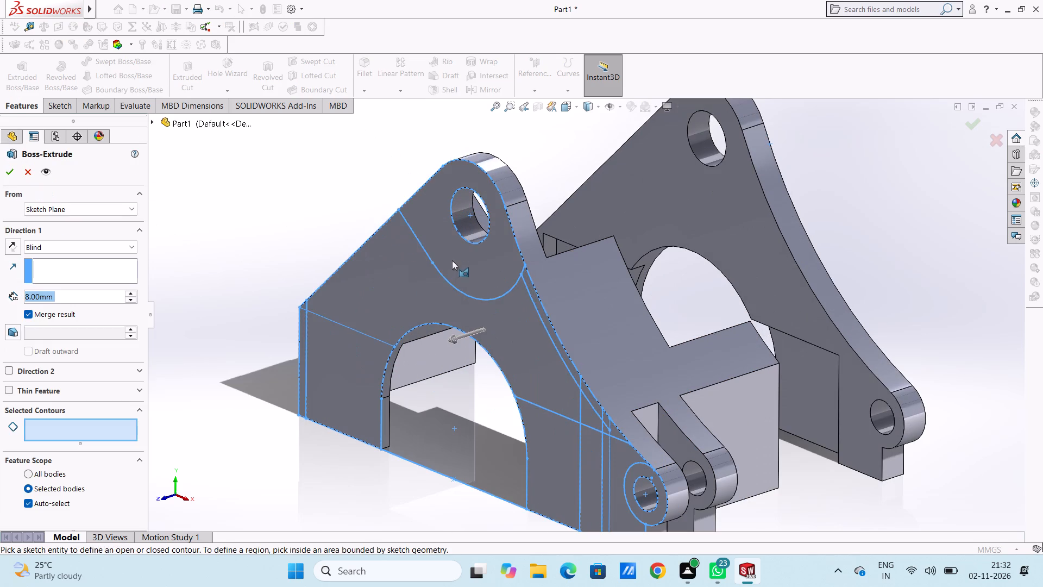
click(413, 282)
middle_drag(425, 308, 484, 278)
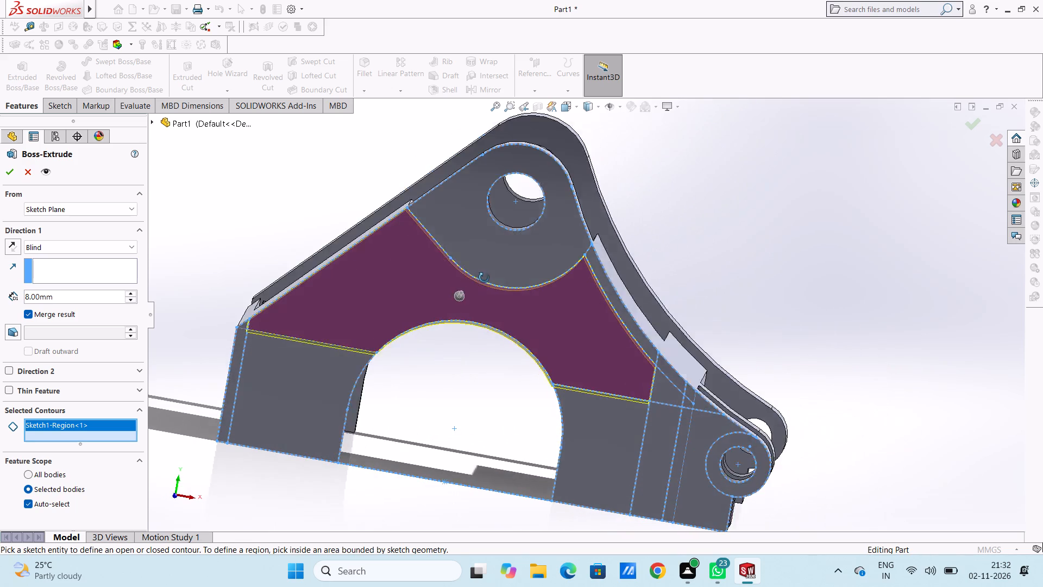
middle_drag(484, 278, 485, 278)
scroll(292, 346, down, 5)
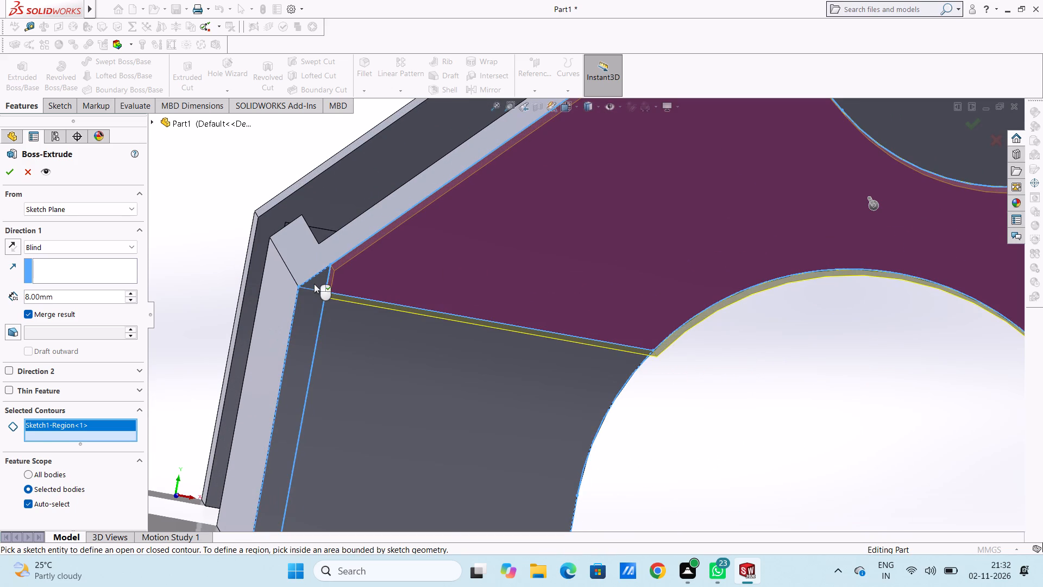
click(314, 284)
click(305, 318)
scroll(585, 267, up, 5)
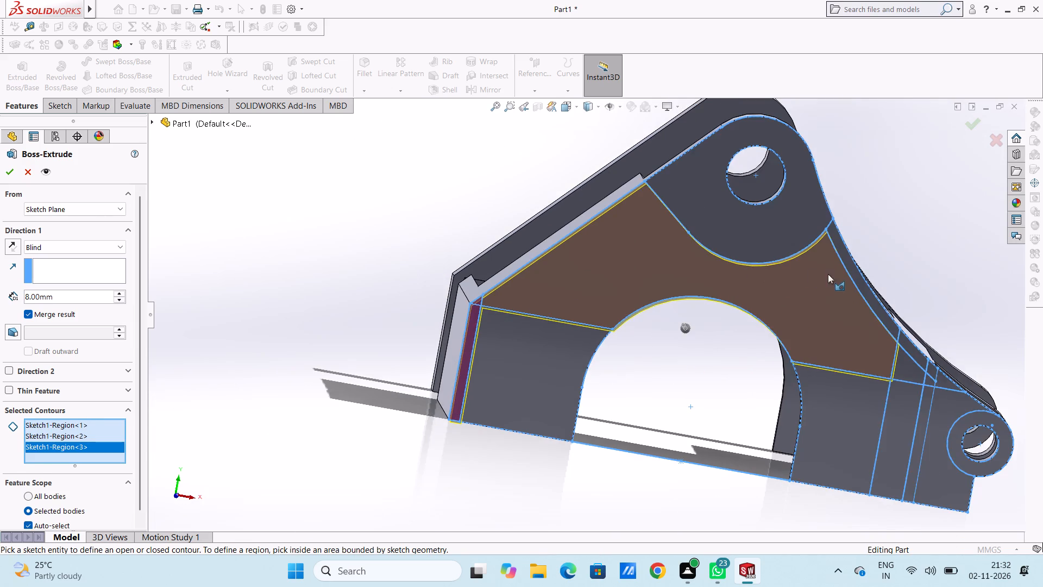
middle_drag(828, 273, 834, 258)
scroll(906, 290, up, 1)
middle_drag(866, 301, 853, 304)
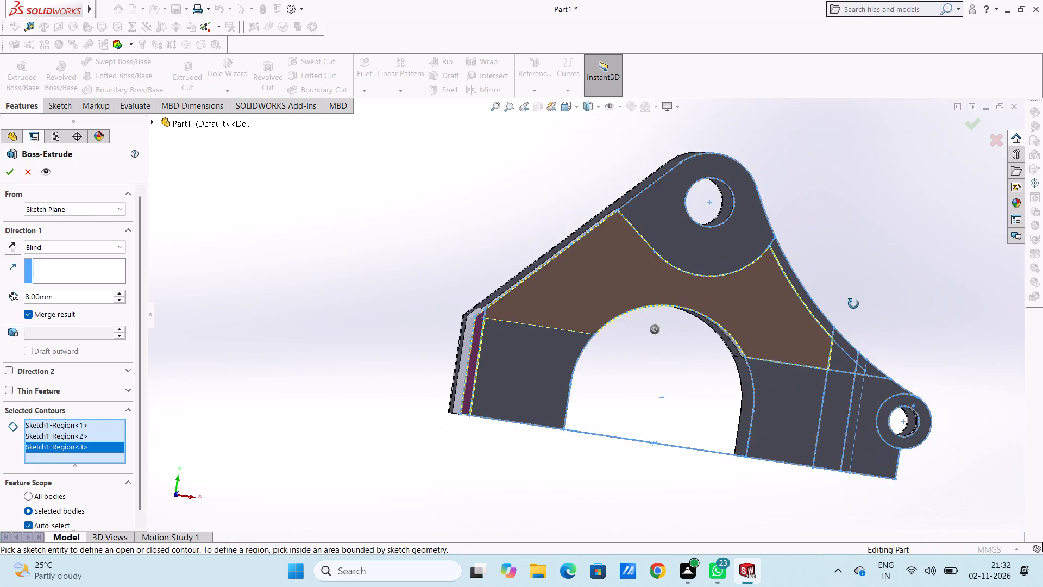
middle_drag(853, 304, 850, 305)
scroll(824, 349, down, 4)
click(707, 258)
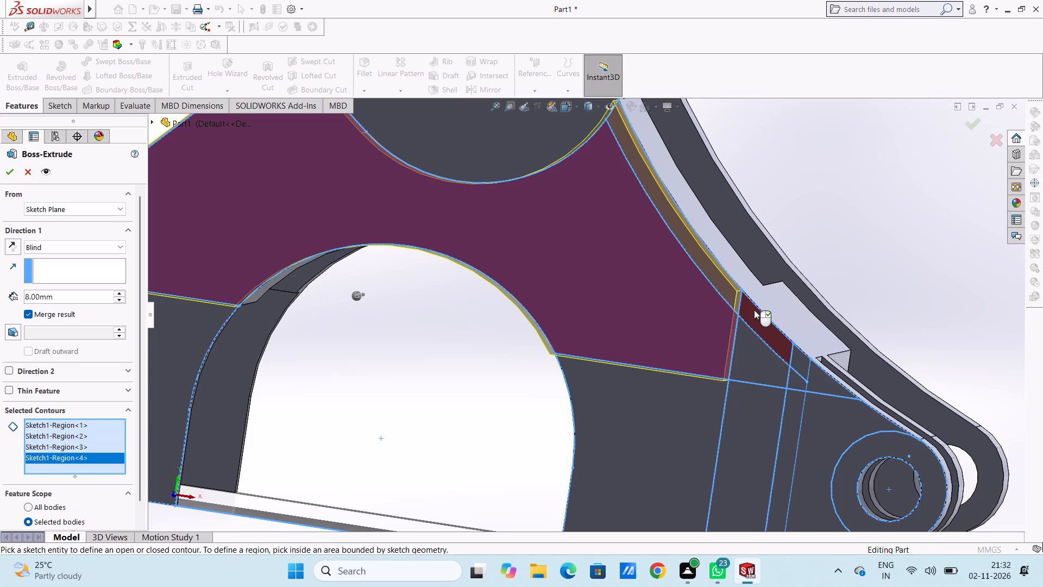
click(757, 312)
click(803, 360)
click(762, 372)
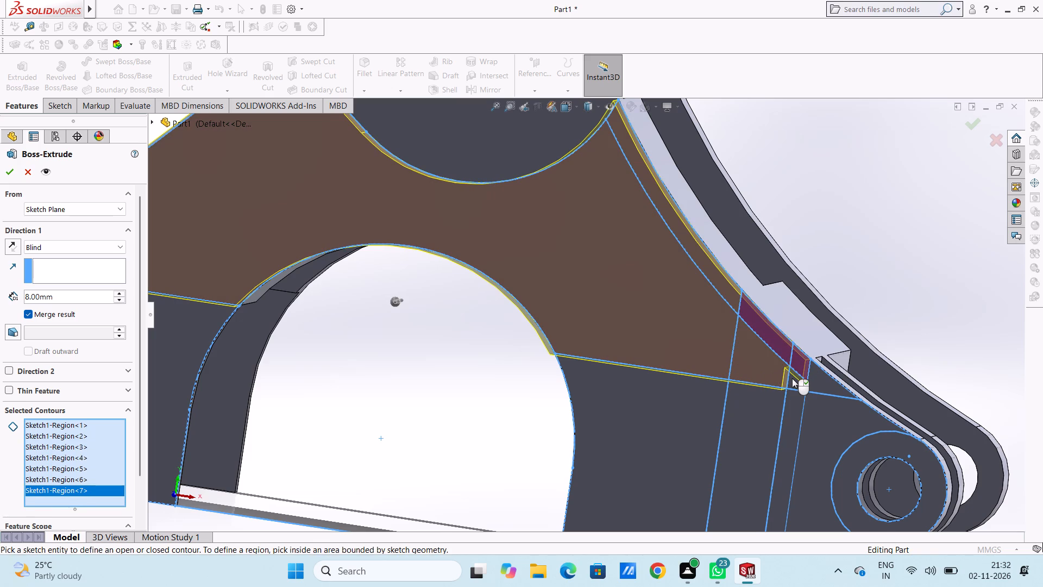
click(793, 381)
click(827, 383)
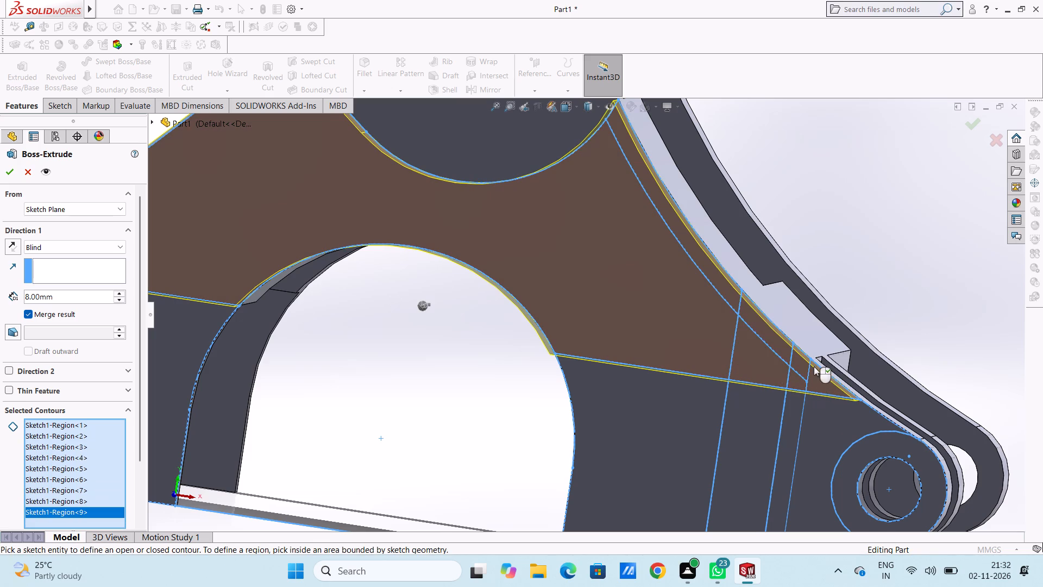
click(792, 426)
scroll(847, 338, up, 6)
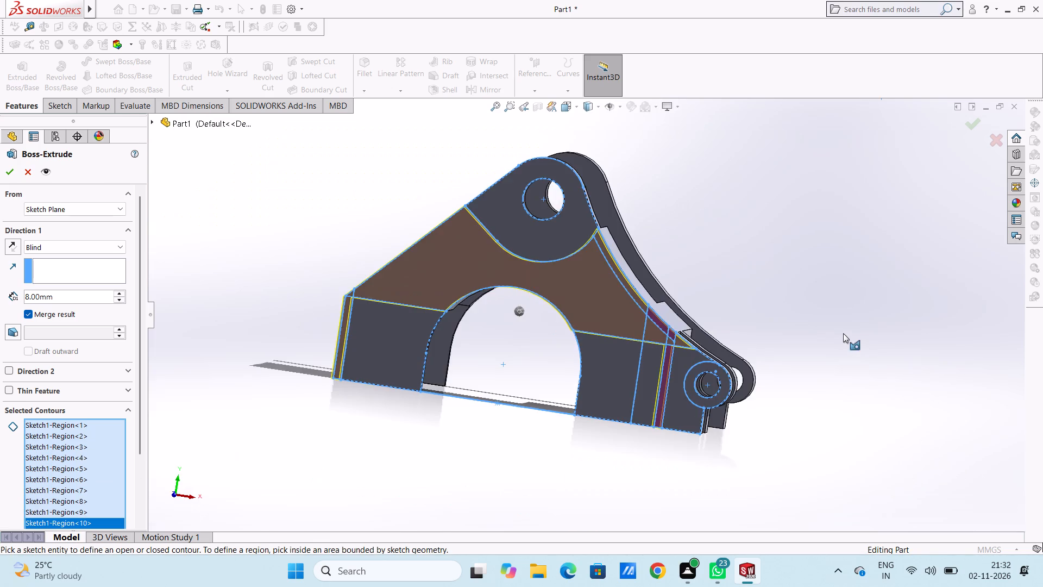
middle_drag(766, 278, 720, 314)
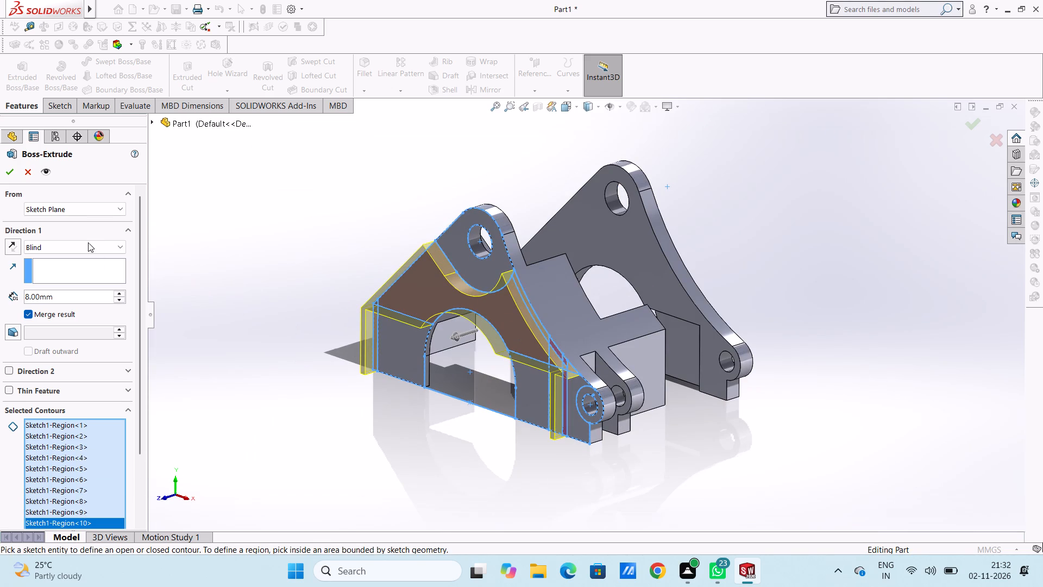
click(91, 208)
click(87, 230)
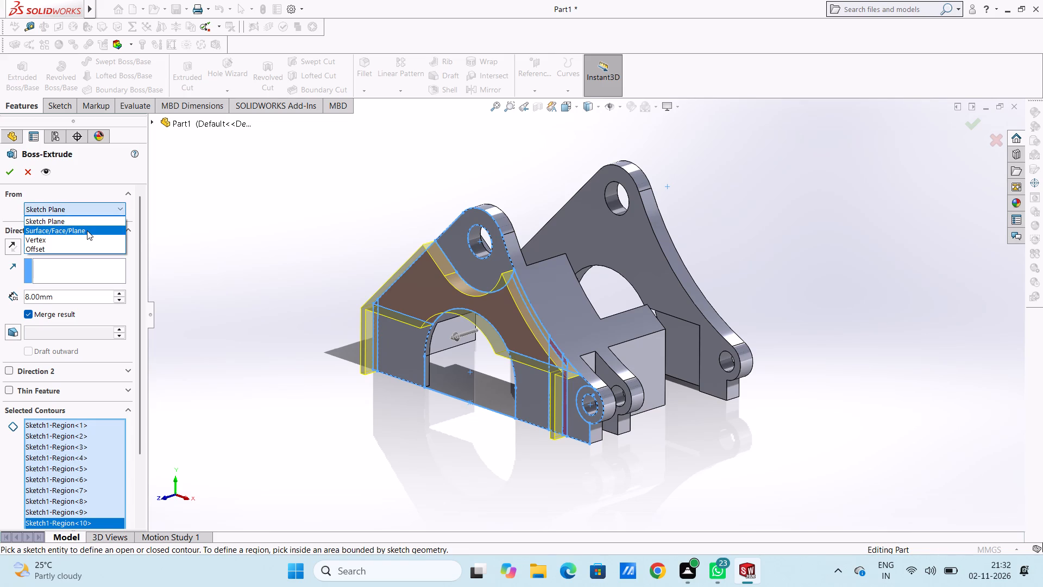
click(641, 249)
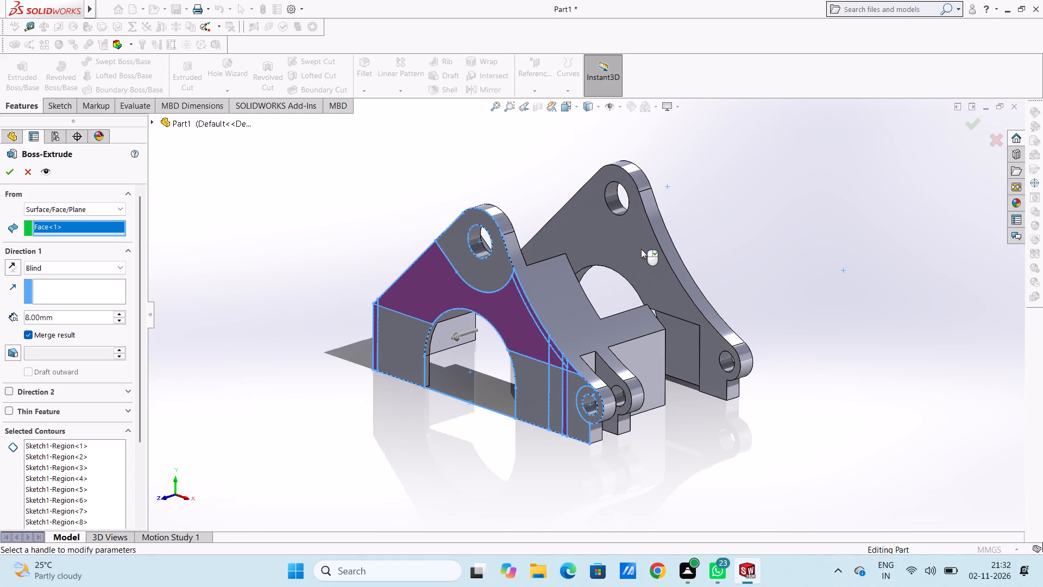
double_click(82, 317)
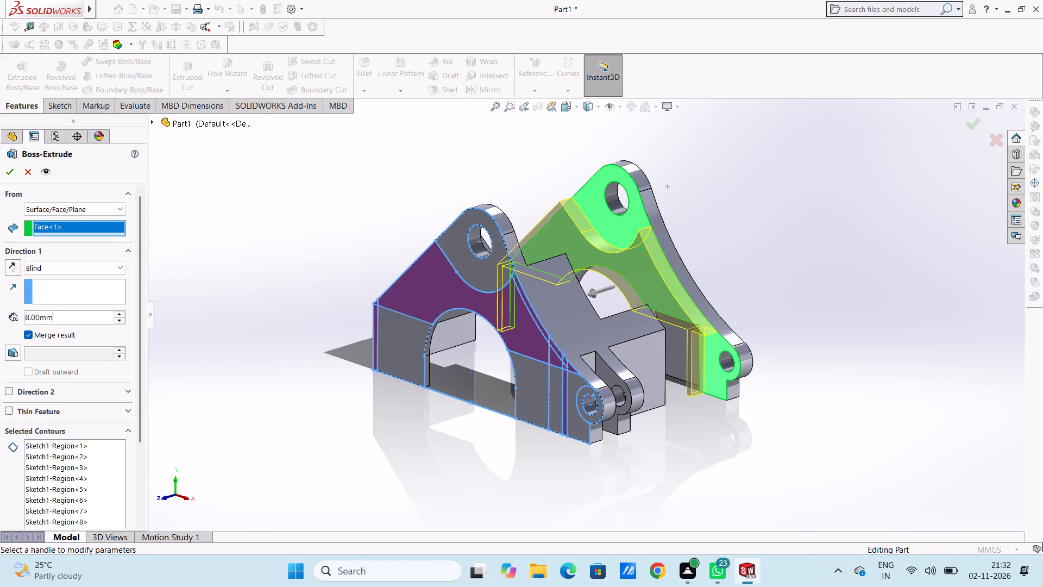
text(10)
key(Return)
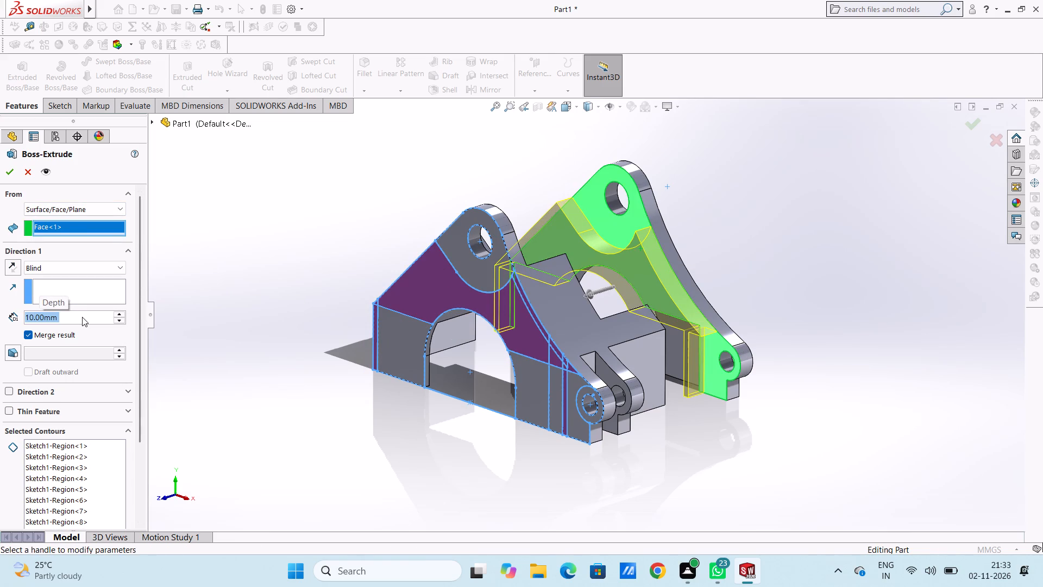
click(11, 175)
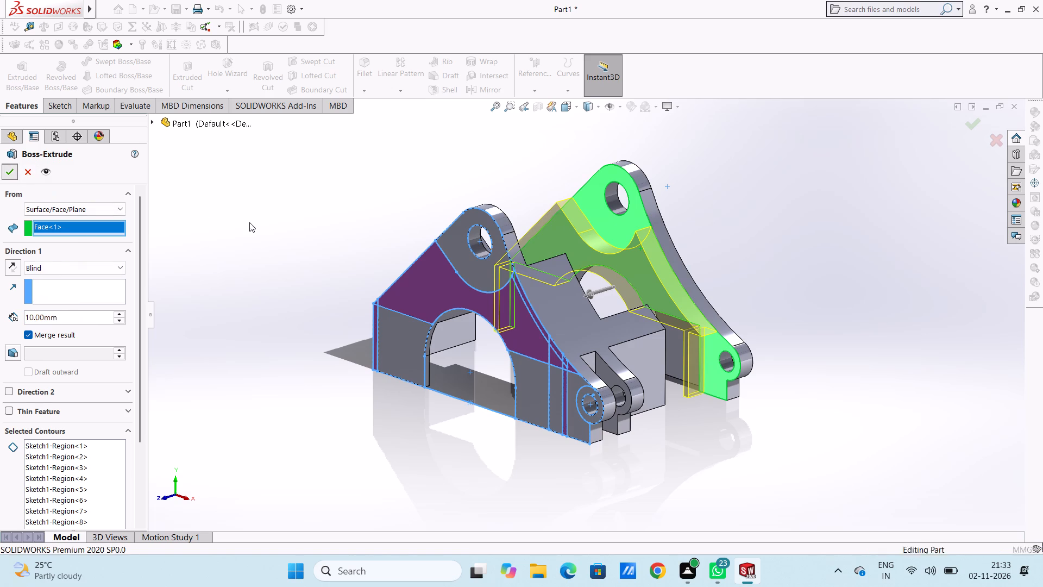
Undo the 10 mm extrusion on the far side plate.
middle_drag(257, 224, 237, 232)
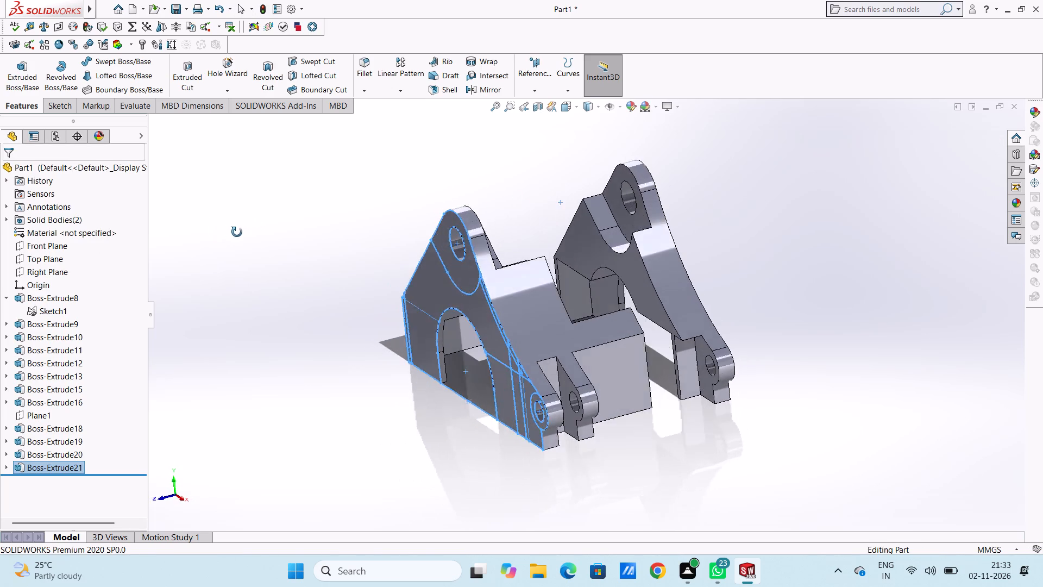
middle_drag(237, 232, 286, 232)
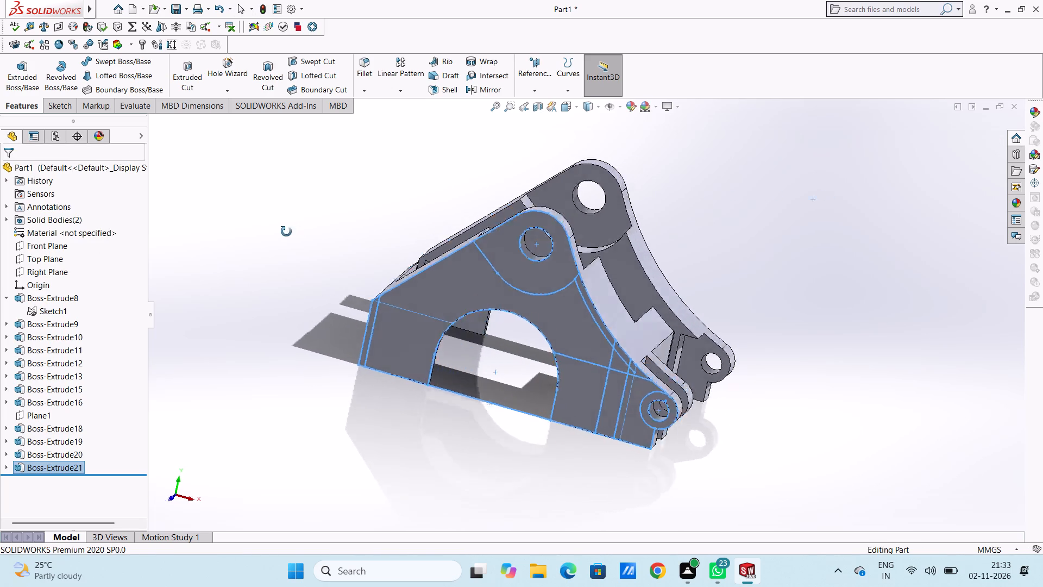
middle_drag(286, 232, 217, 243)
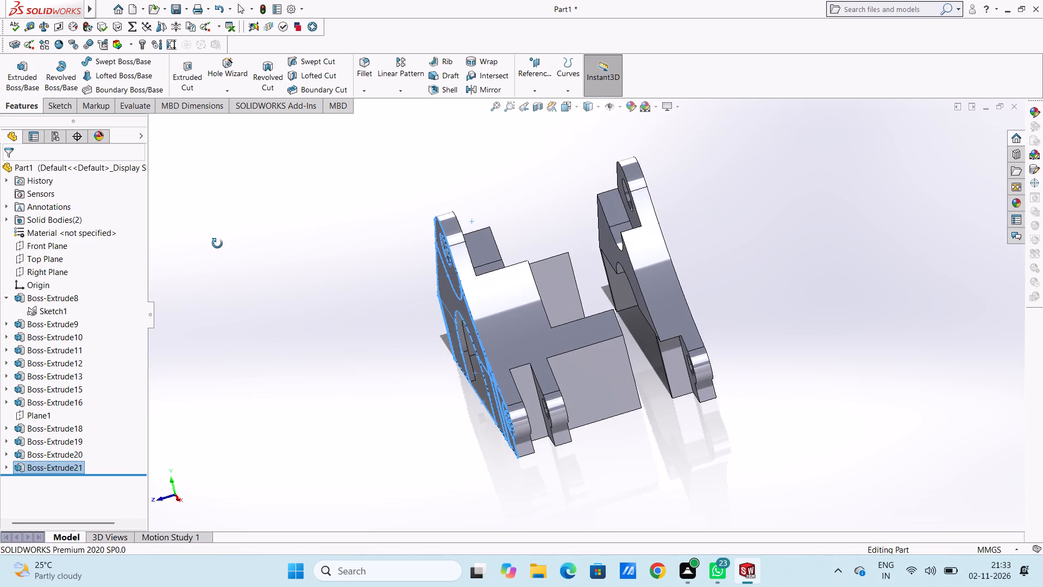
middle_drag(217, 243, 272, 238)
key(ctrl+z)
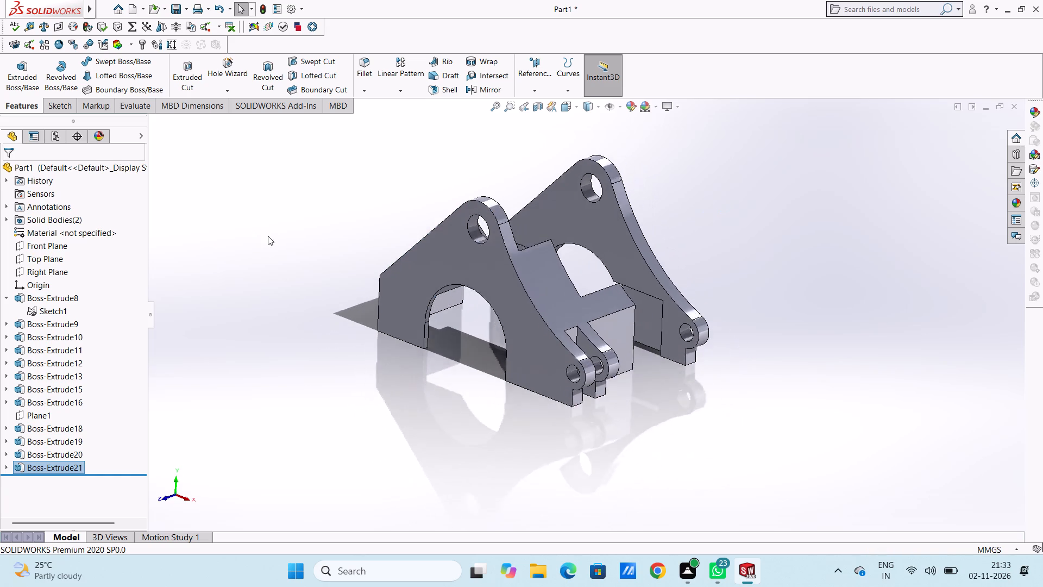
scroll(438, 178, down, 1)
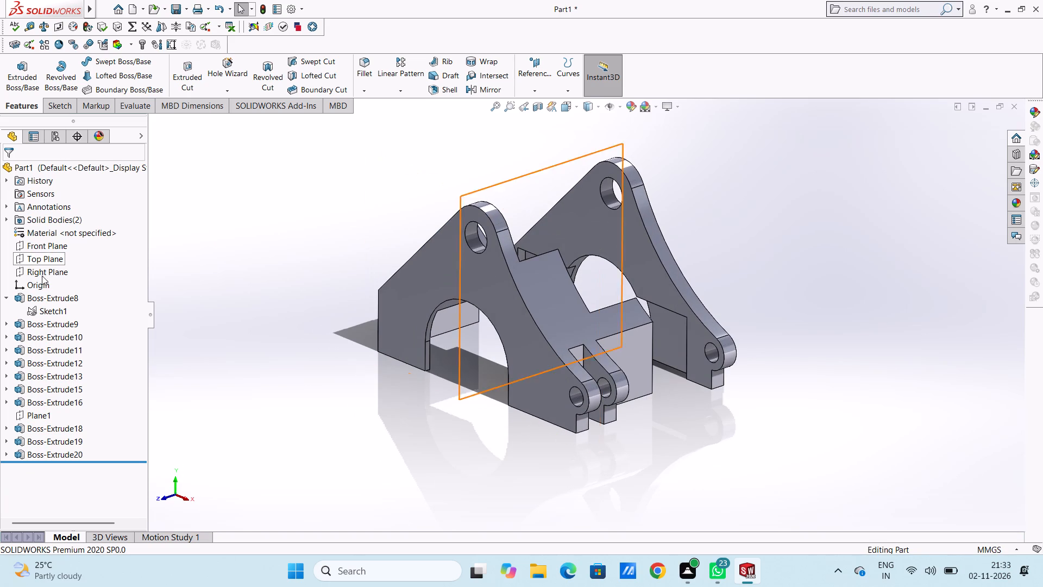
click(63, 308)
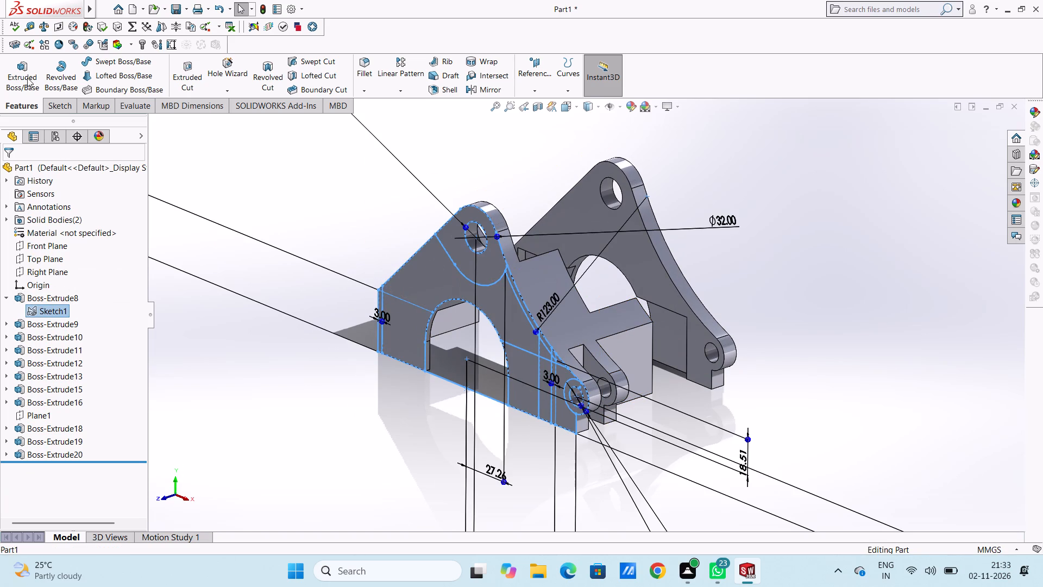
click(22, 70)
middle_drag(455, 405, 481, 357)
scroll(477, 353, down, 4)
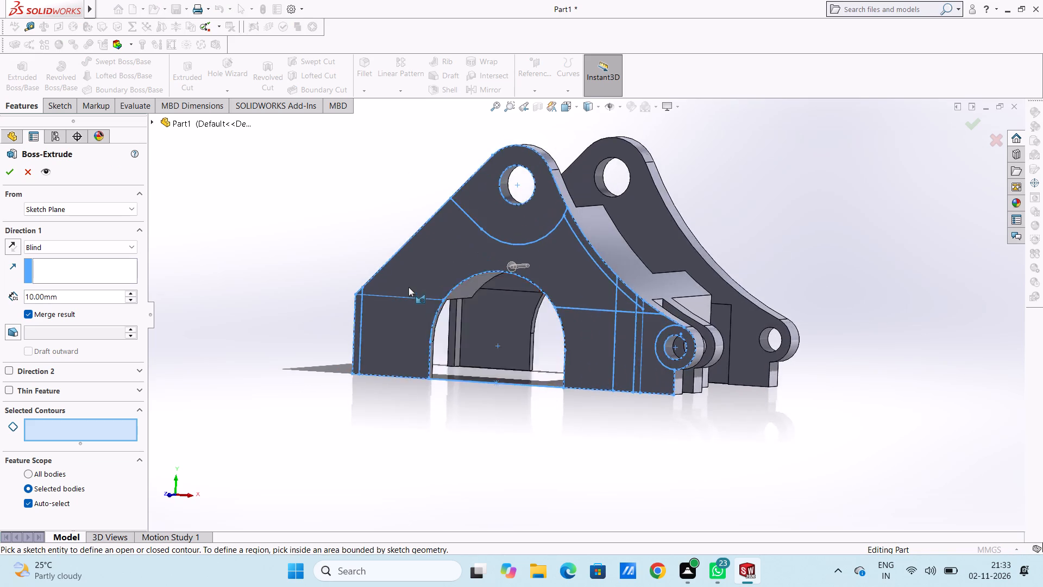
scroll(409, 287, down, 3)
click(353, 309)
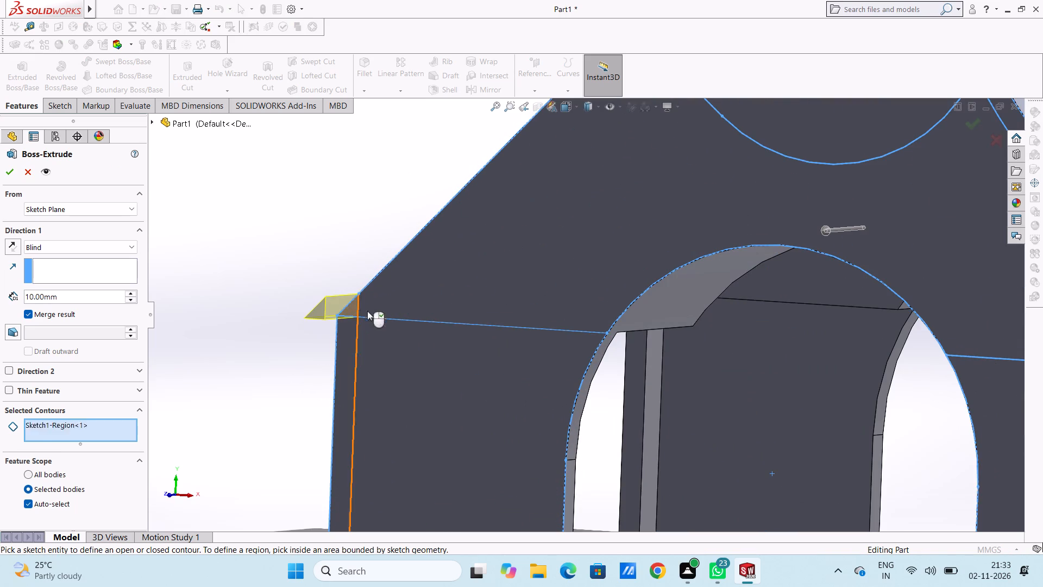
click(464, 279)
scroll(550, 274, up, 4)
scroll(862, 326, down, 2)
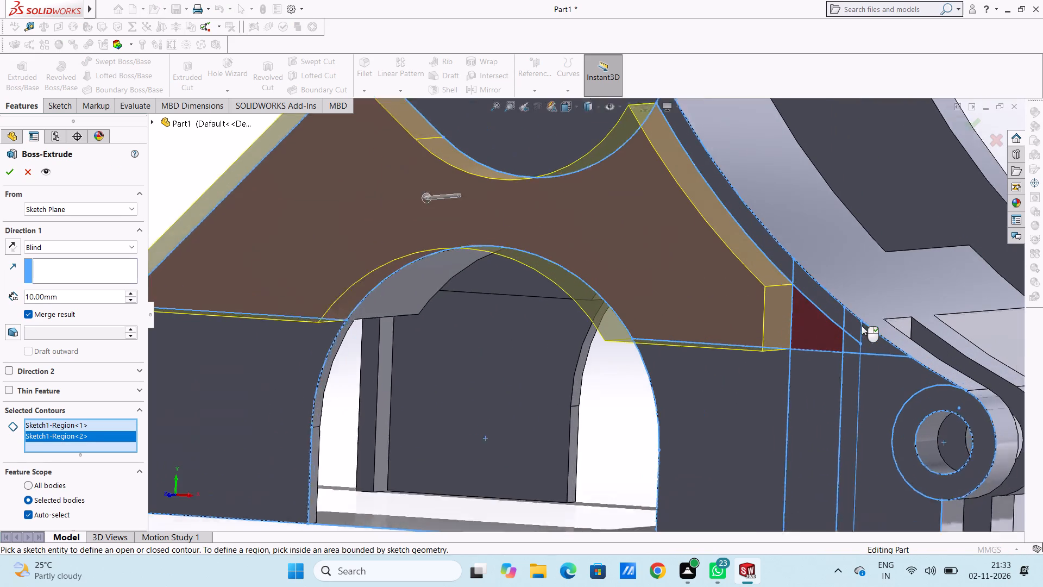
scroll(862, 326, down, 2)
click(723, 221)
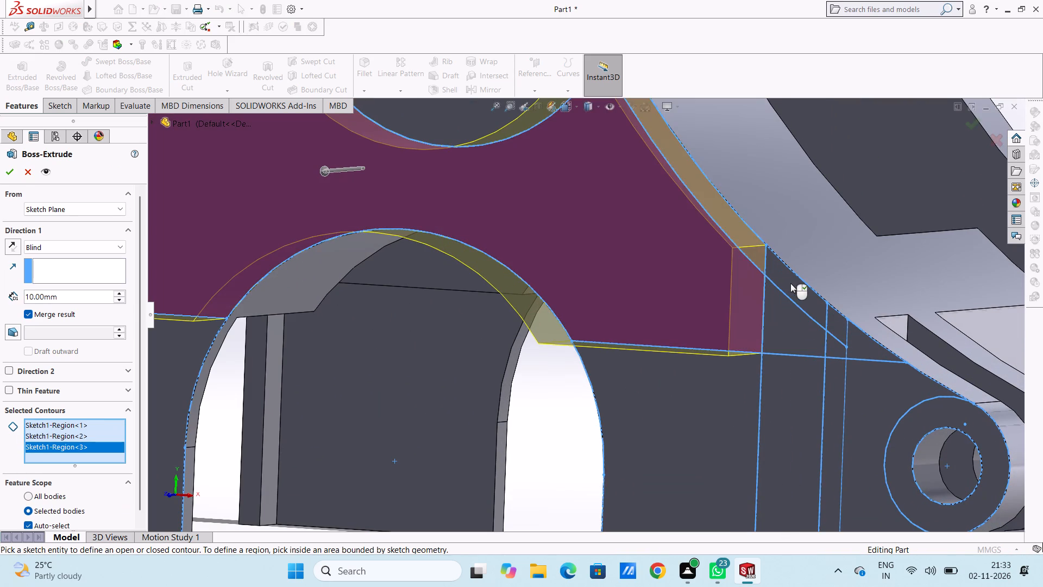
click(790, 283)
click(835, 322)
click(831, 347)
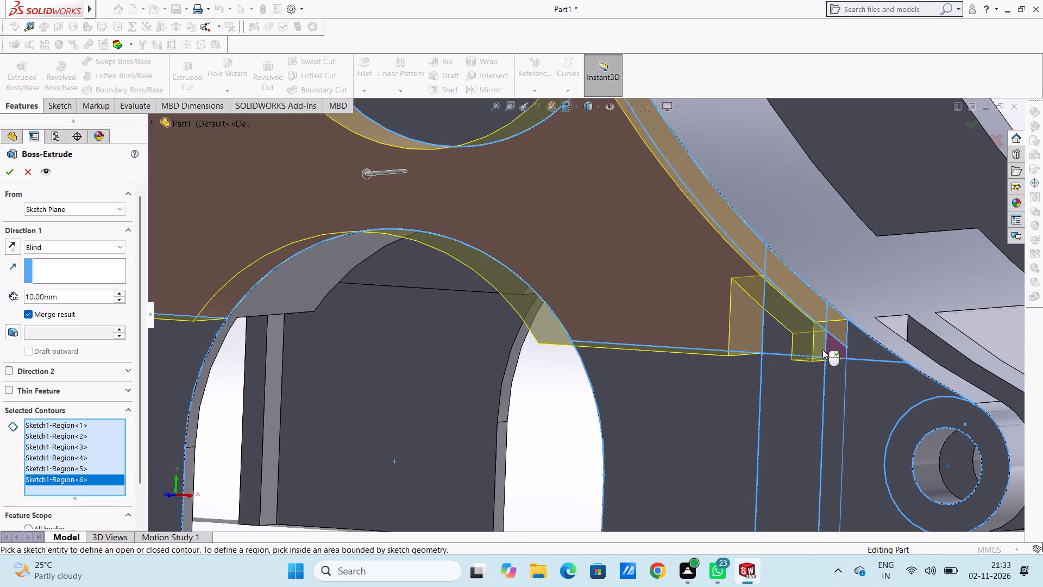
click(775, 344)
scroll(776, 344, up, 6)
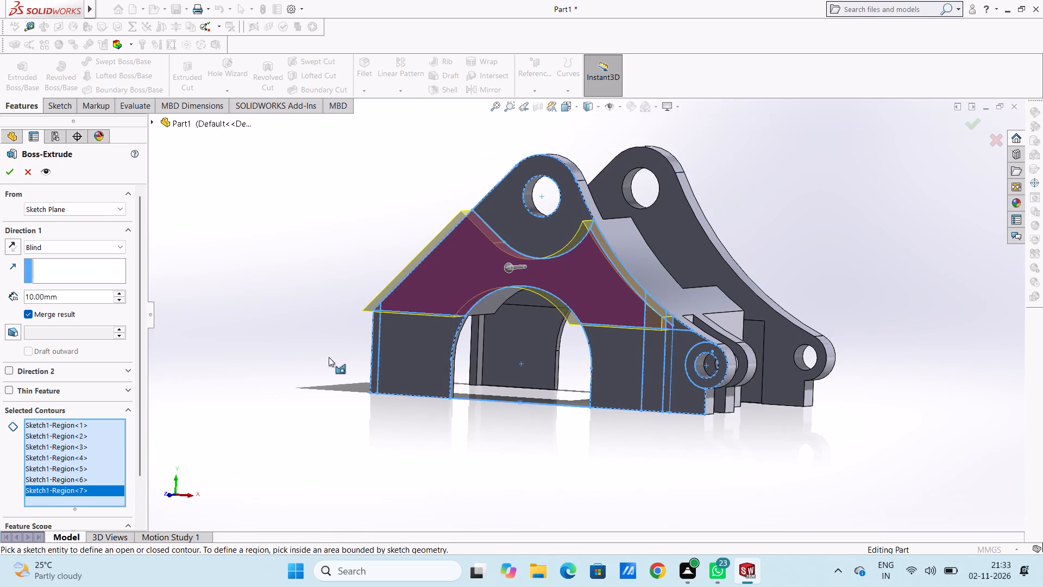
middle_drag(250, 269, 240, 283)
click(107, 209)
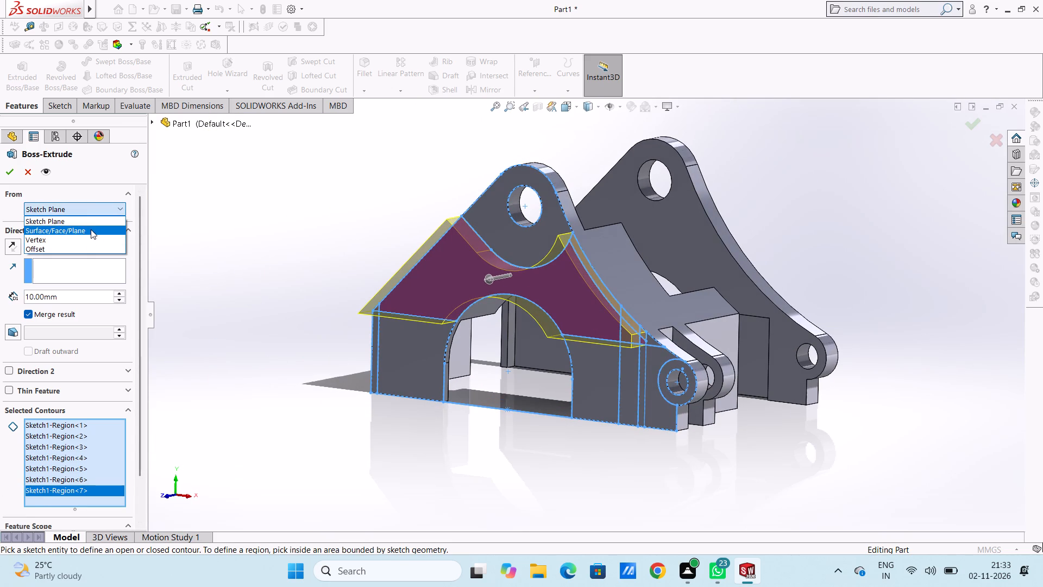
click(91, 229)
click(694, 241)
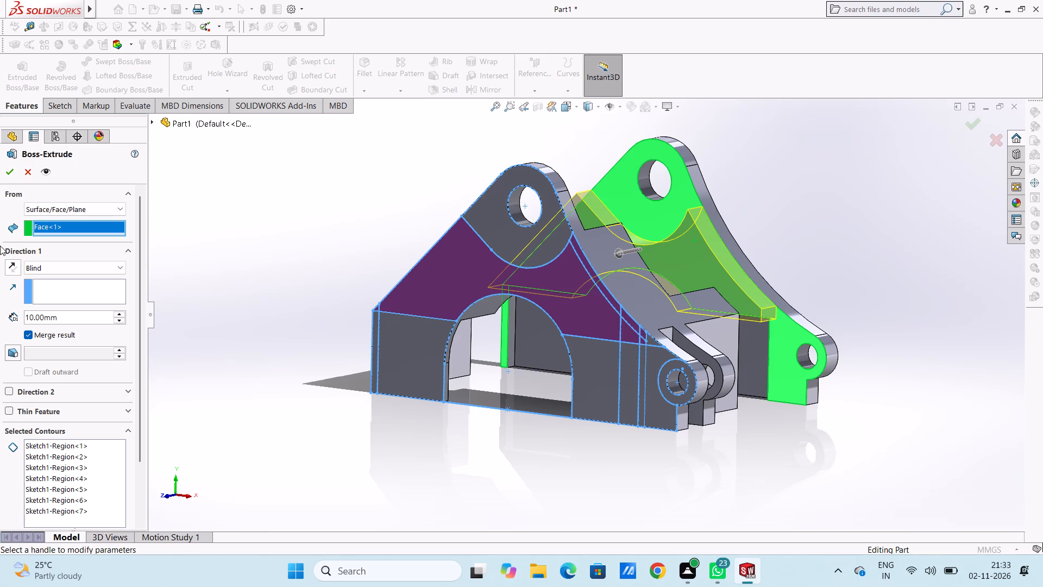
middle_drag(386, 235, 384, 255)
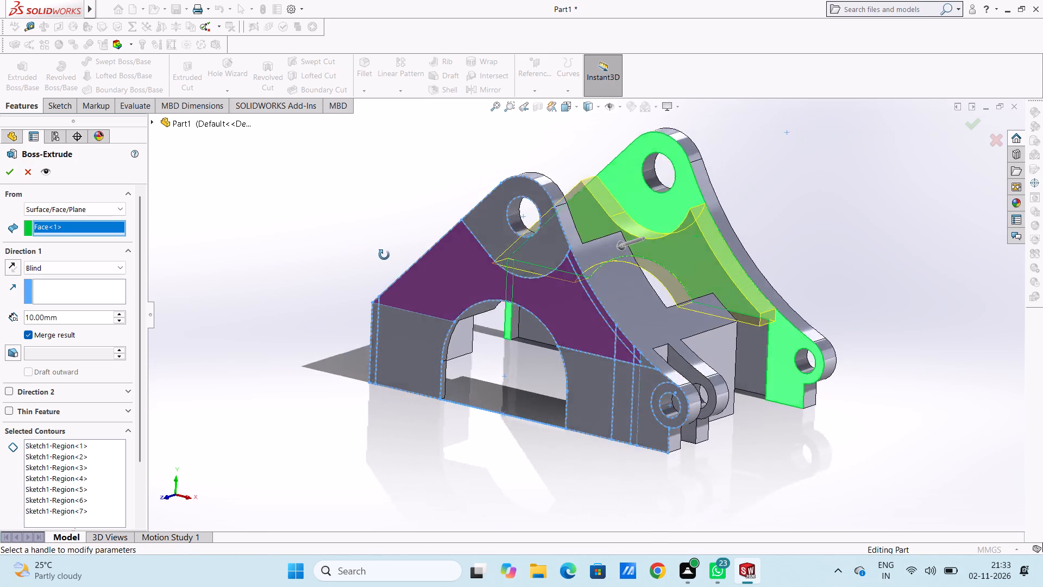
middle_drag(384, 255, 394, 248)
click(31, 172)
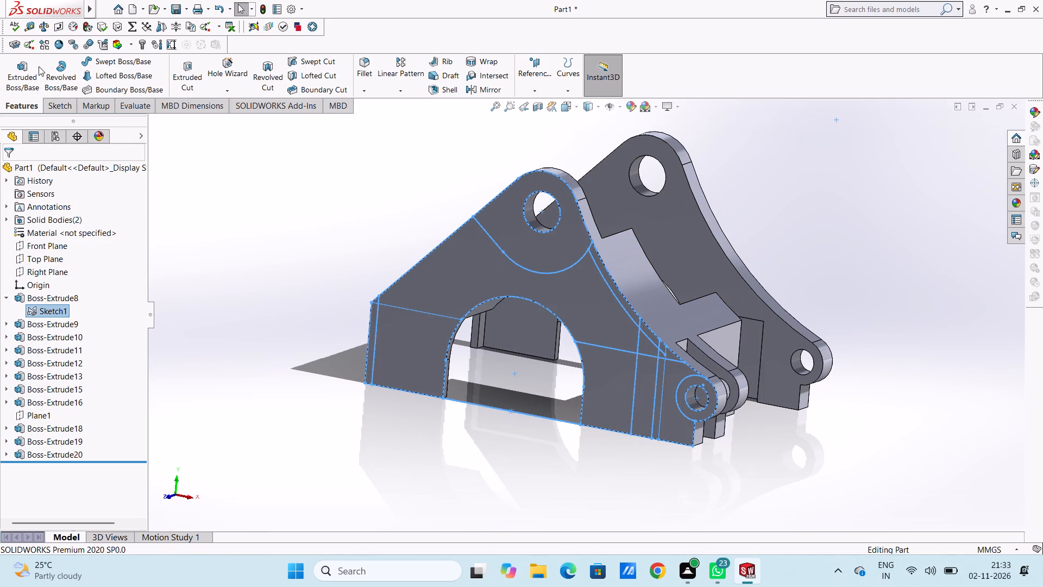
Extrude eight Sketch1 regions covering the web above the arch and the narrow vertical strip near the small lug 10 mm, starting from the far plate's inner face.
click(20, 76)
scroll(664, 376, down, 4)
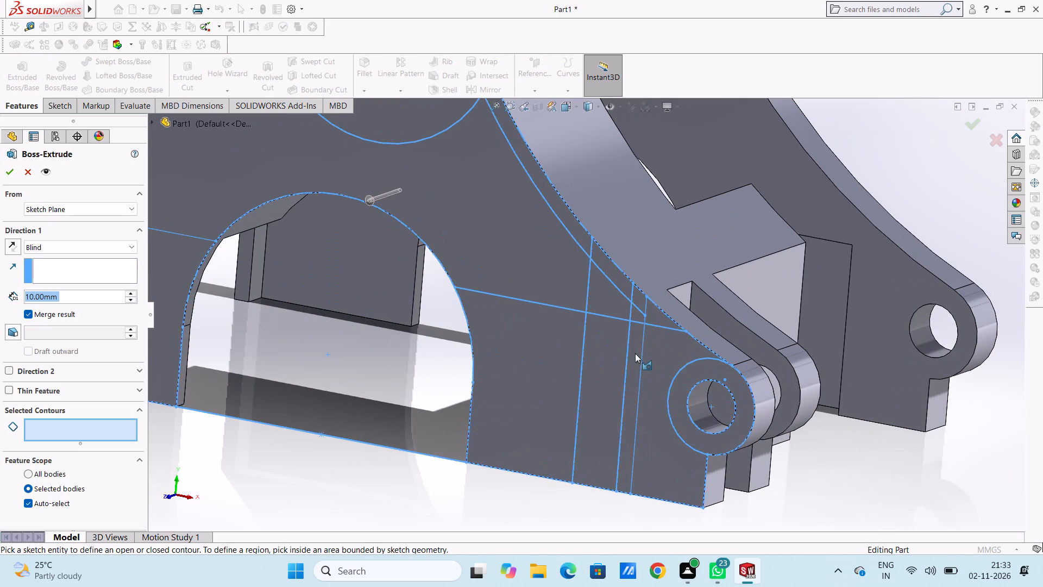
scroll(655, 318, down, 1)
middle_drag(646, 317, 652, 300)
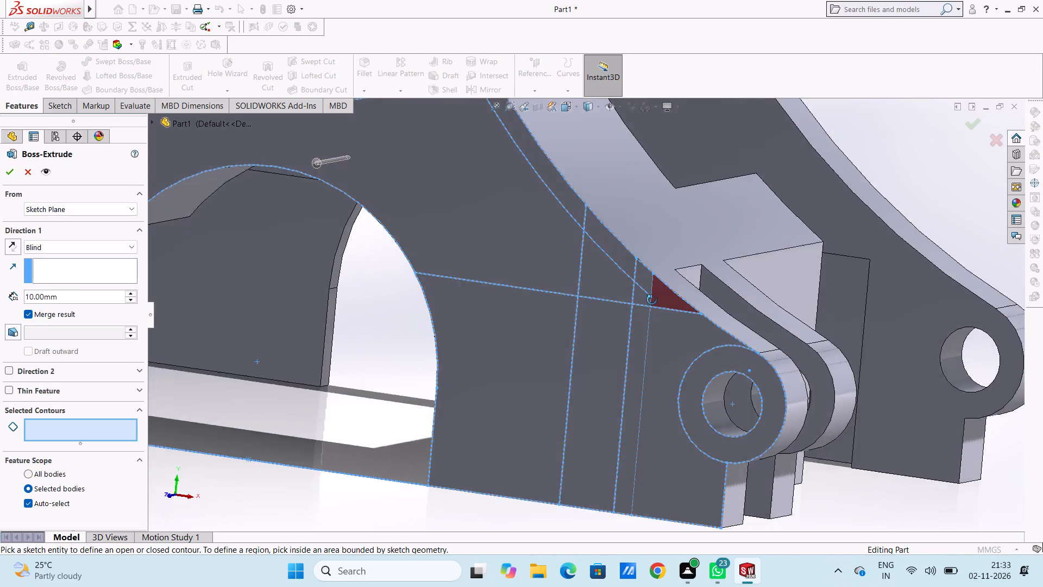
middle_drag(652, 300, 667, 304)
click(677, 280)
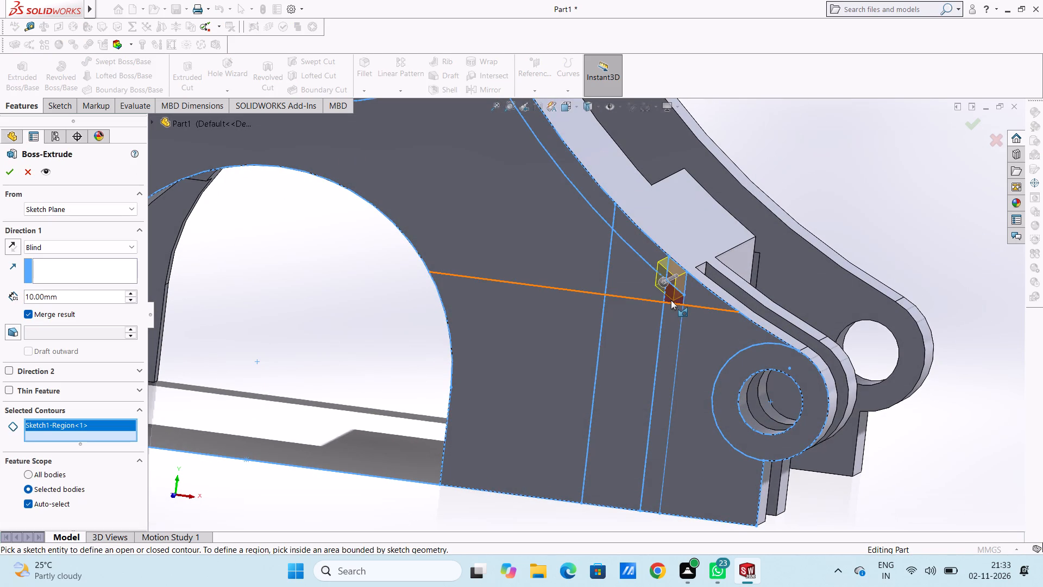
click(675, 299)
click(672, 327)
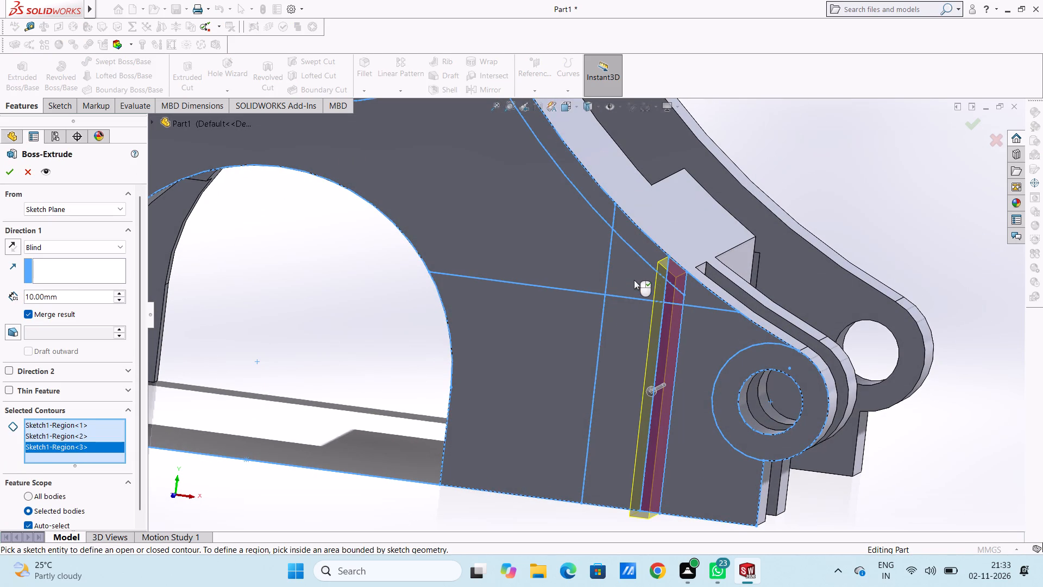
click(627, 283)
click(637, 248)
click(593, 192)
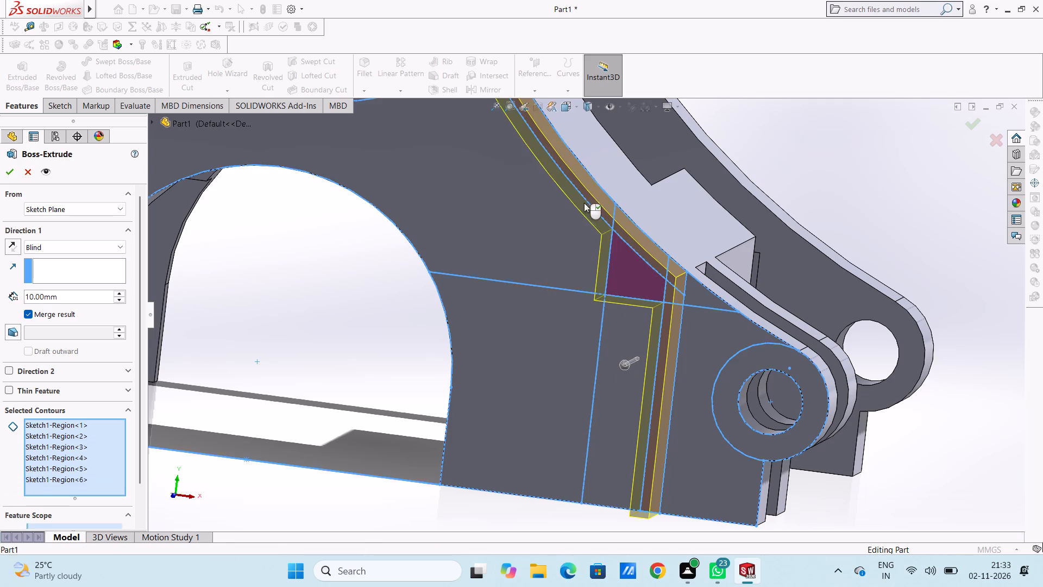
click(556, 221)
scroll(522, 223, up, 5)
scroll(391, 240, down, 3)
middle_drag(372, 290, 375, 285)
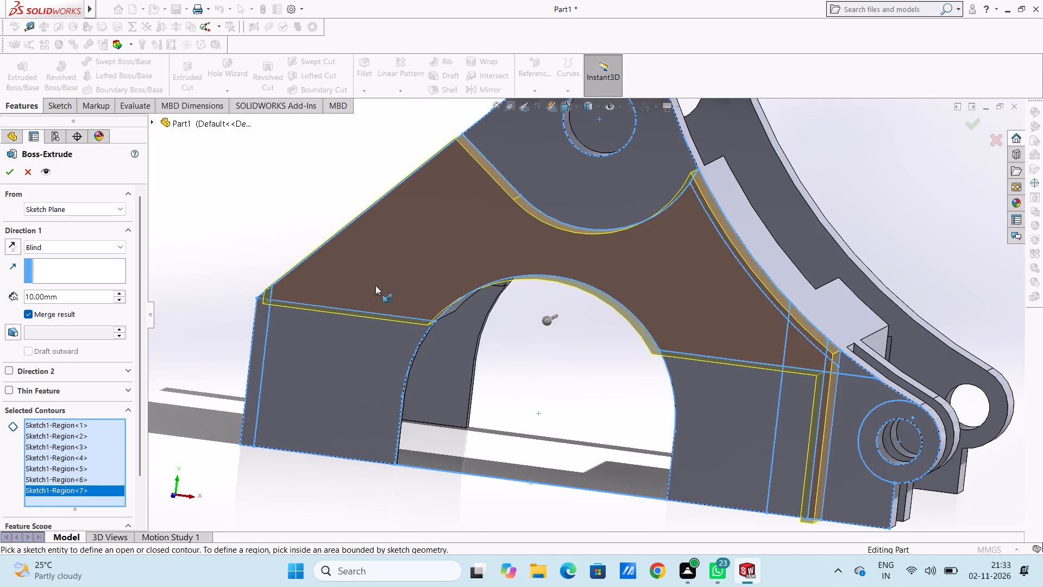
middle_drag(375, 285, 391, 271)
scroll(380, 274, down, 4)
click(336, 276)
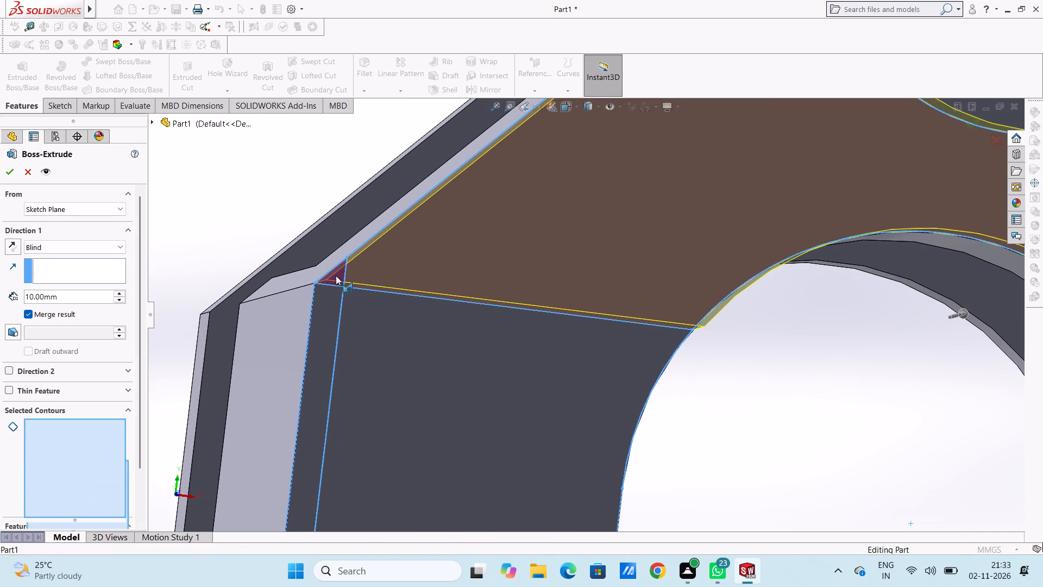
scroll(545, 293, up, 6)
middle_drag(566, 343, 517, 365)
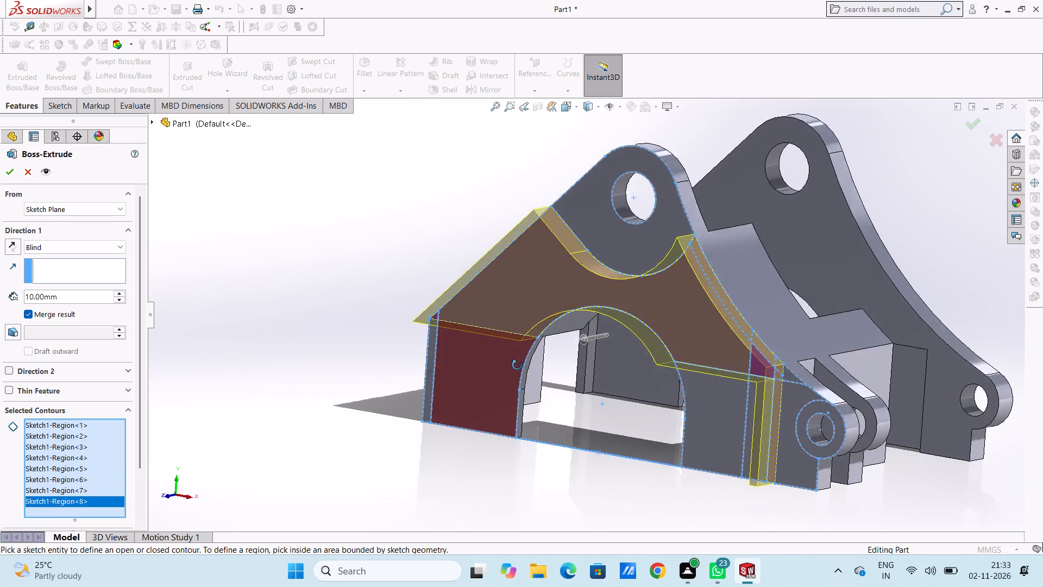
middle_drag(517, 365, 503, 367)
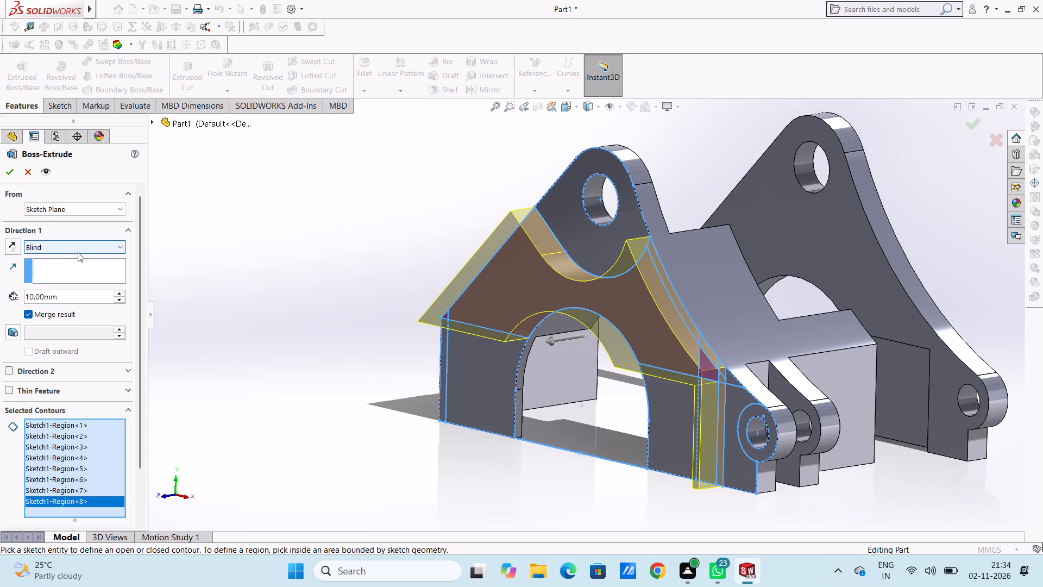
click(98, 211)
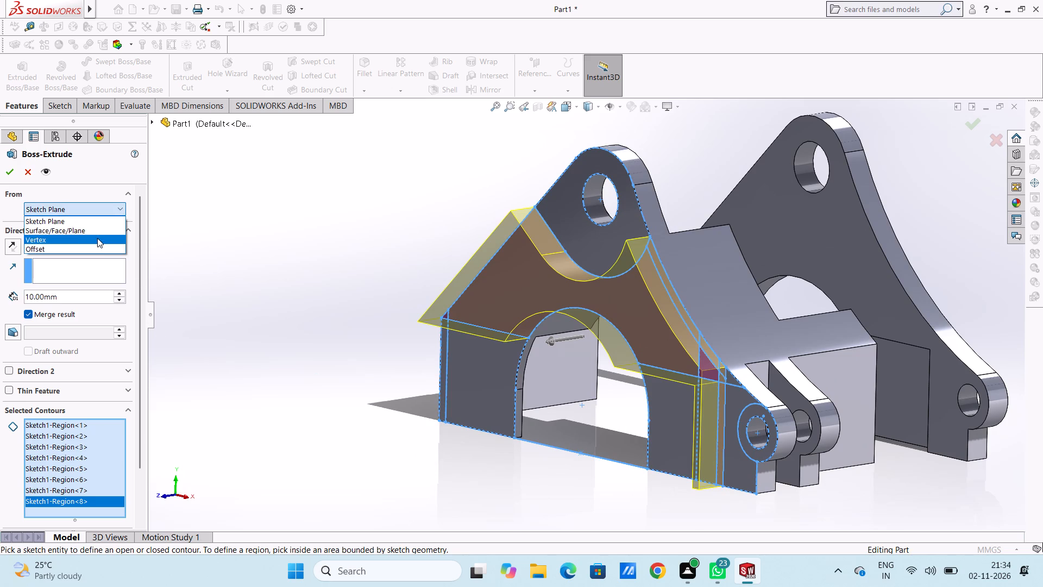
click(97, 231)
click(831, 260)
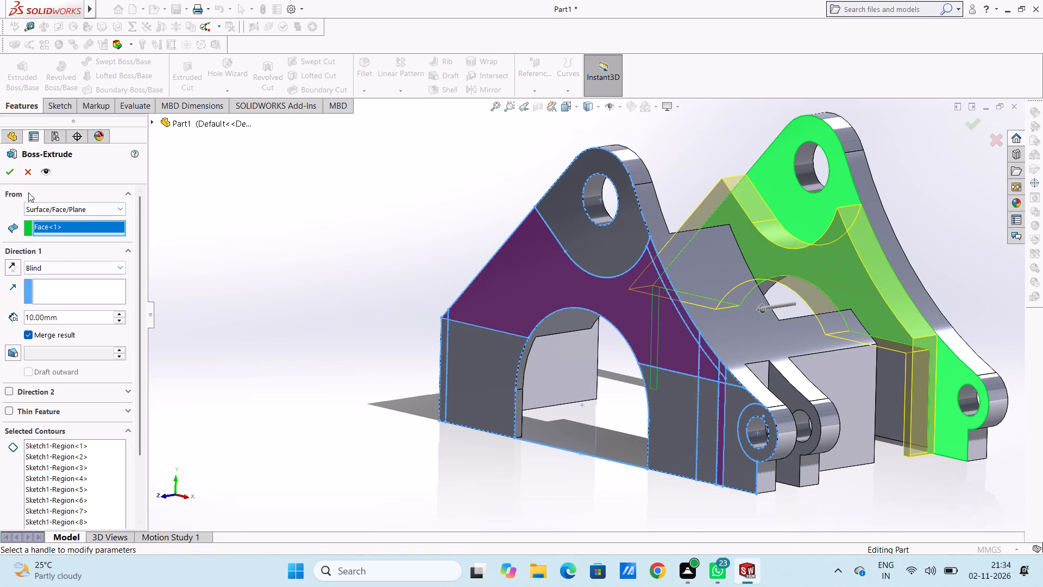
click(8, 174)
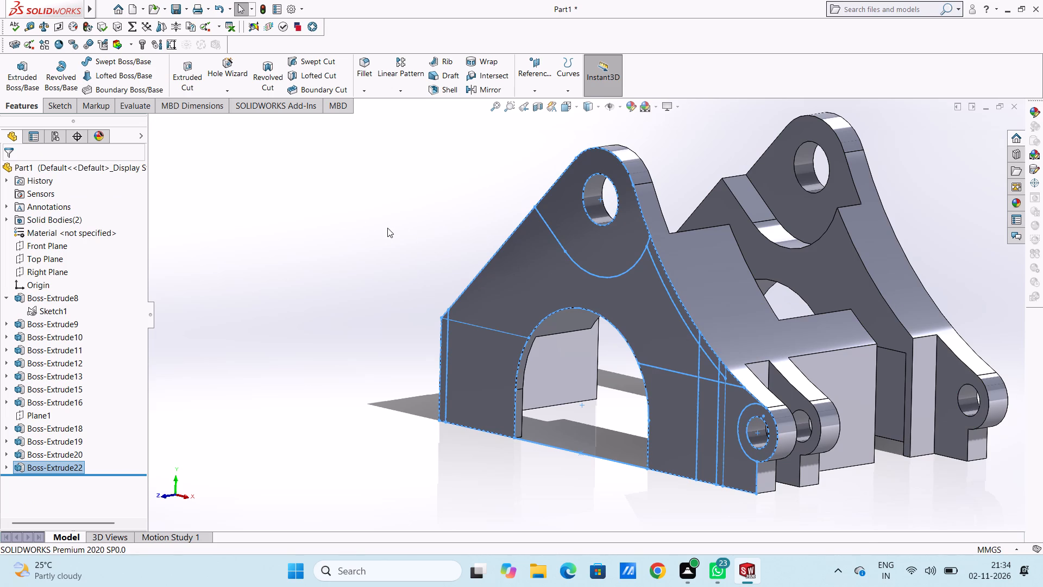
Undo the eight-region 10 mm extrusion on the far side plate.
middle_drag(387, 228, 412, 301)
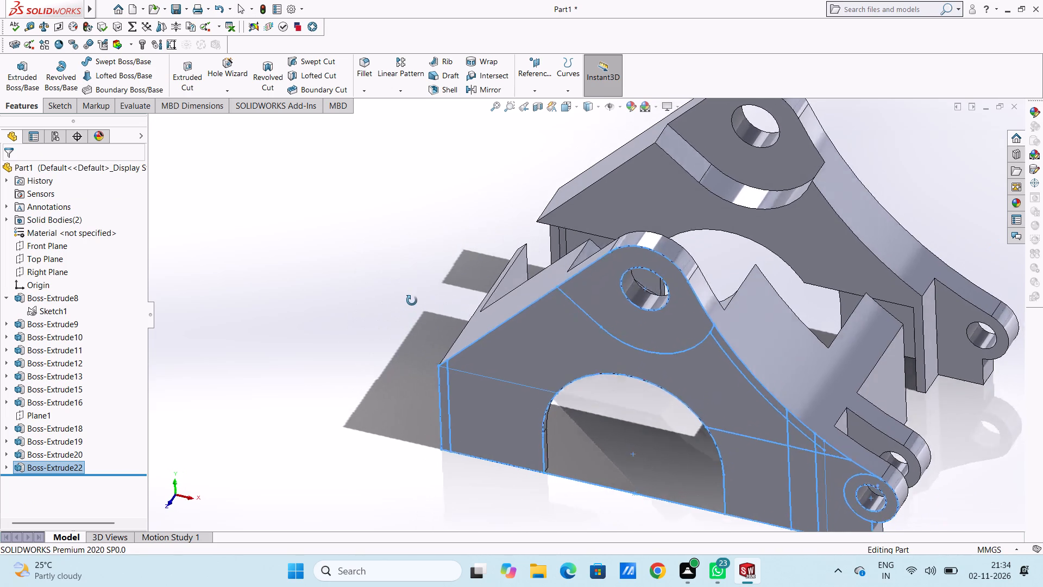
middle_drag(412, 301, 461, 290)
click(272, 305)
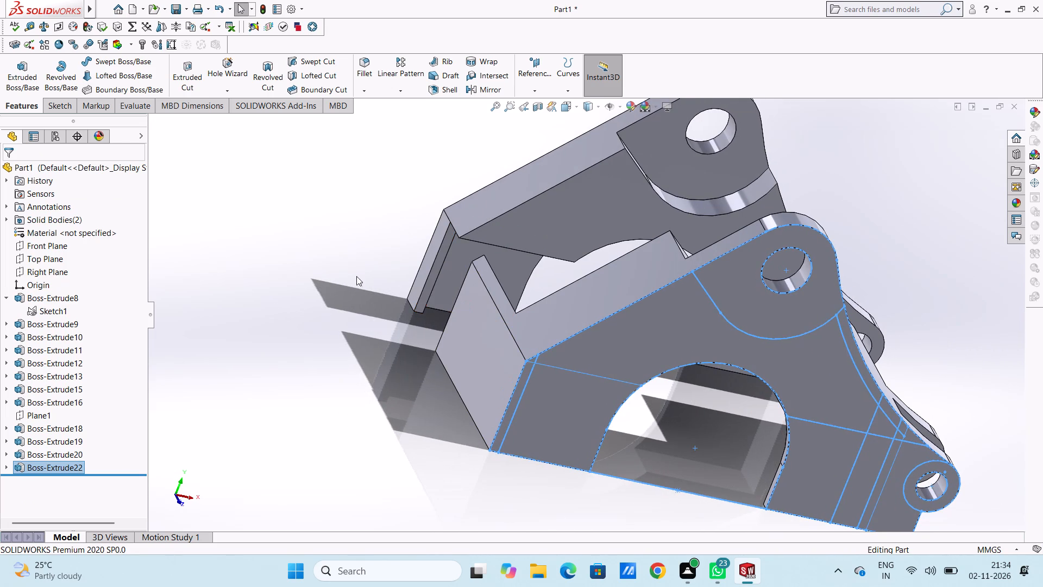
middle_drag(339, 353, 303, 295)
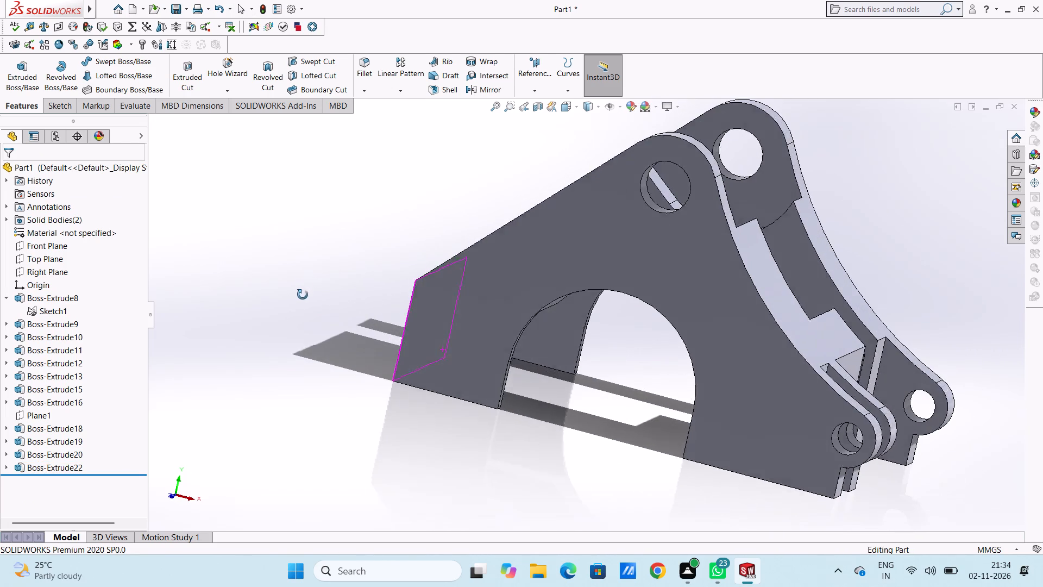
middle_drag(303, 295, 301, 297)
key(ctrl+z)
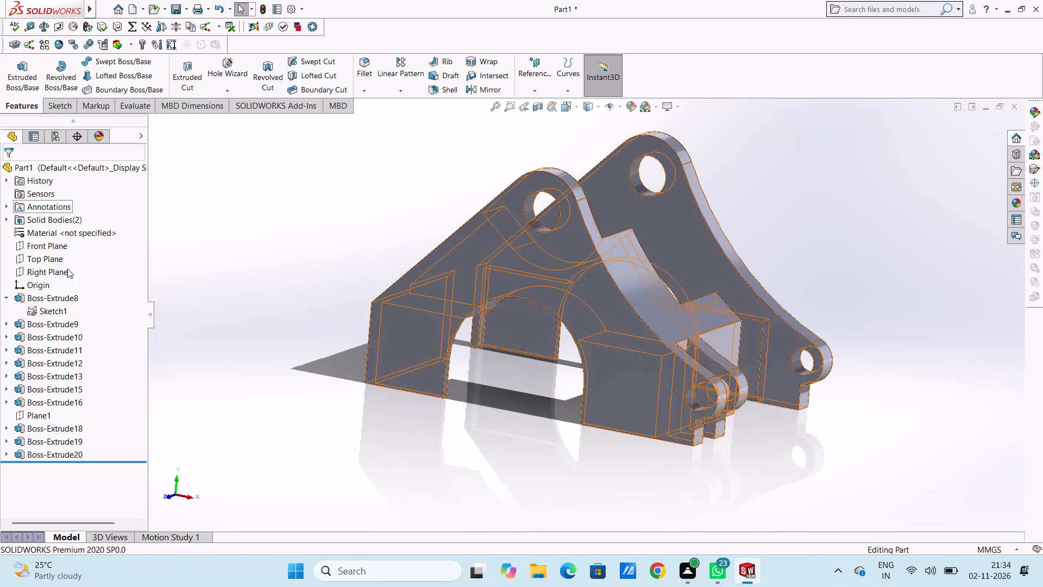
Extrude nine Sketch1 regions covering the web above the arch and the narrow vertical strips at both ends 10 mm, starting from the far plate's inner face.
click(59, 312)
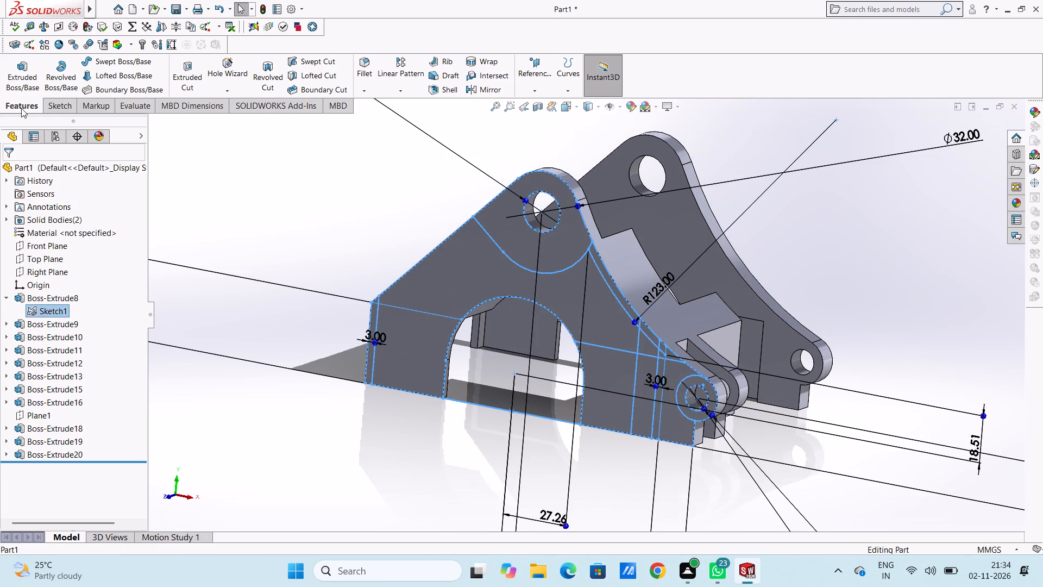
click(24, 68)
scroll(659, 375, down, 3)
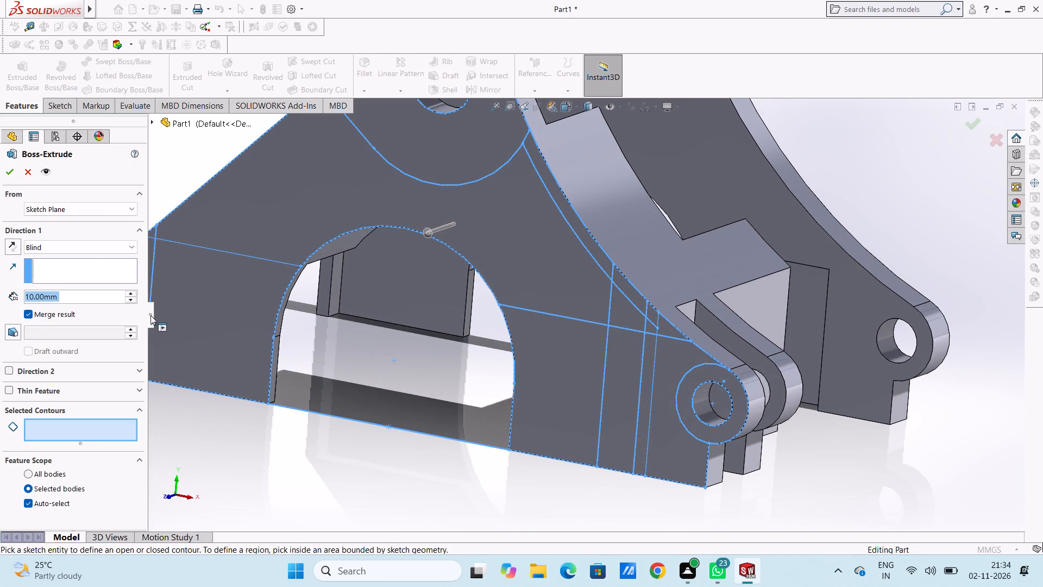
scroll(152, 314, up, 4)
scroll(252, 280, up, 3)
scroll(345, 303, down, 4)
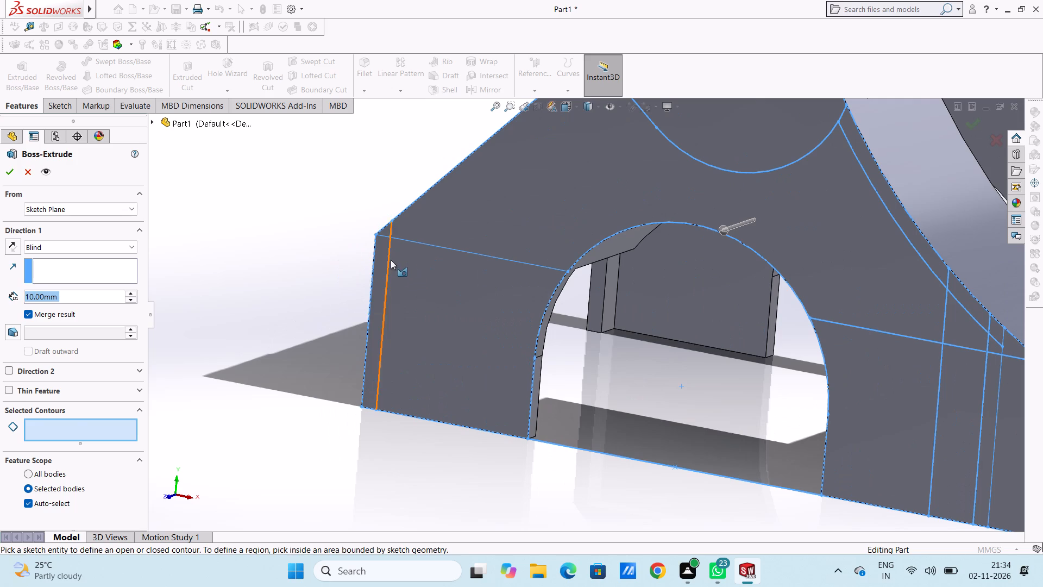
click(380, 266)
click(388, 228)
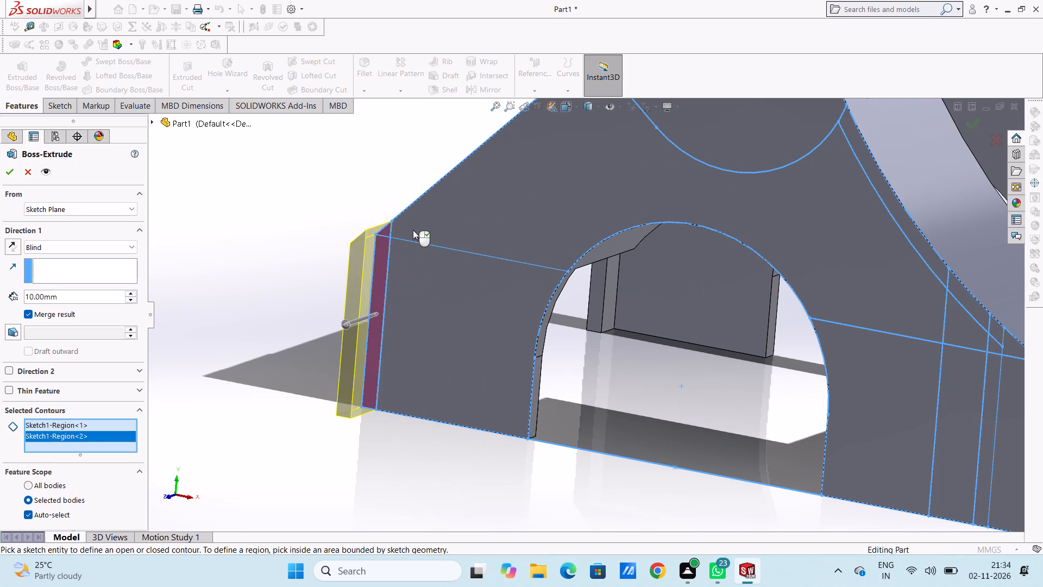
click(498, 217)
scroll(576, 229, up, 4)
scroll(756, 307, down, 2)
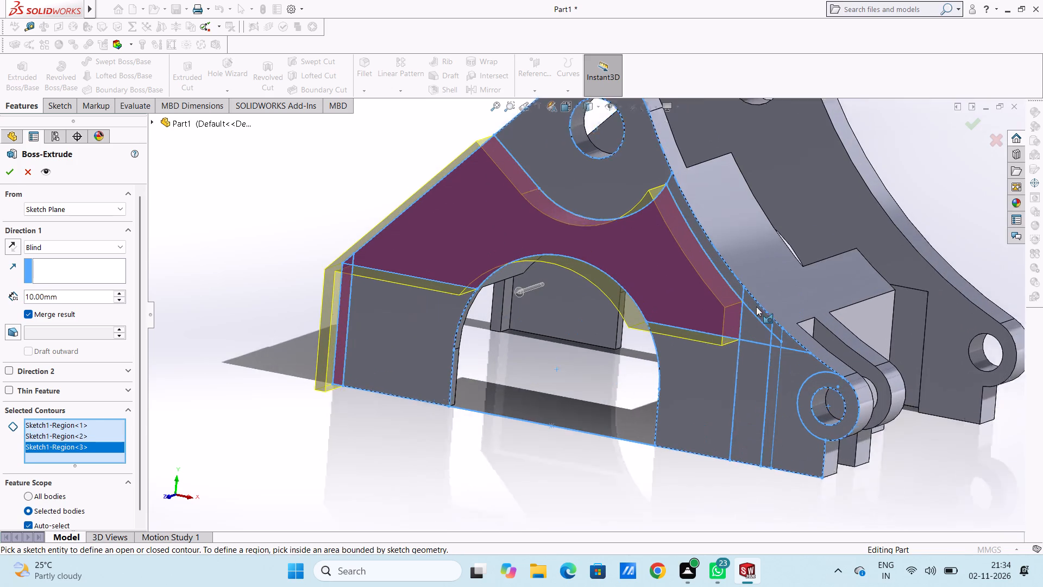
scroll(756, 307, down, 1)
click(700, 249)
click(748, 307)
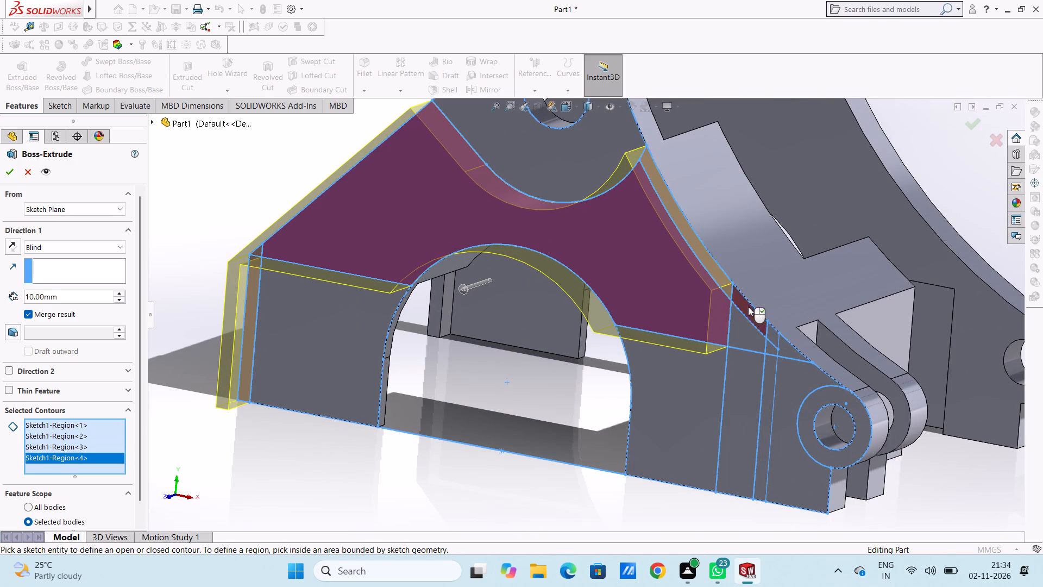
click(739, 336)
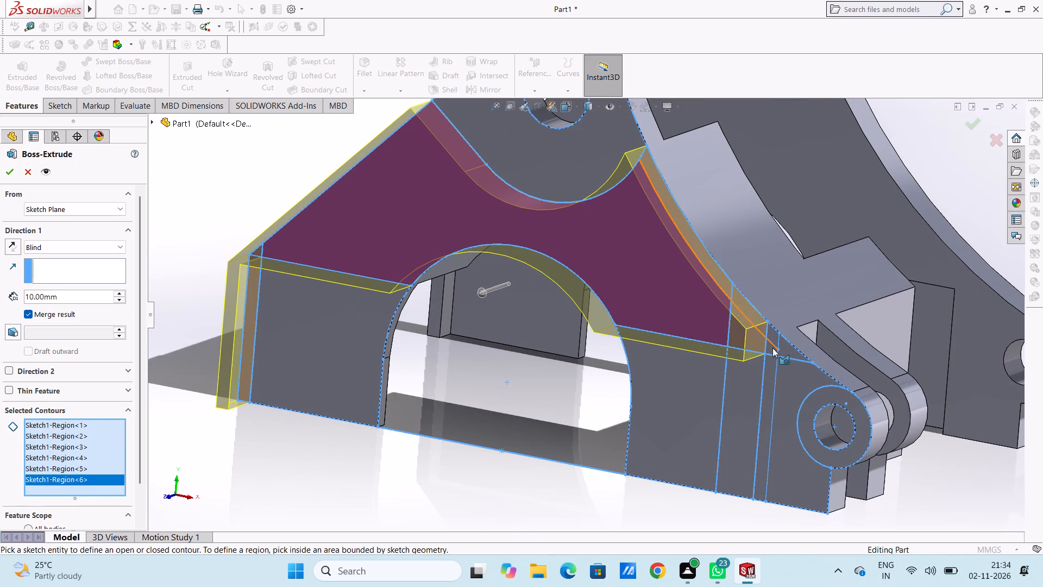
click(771, 349)
click(772, 339)
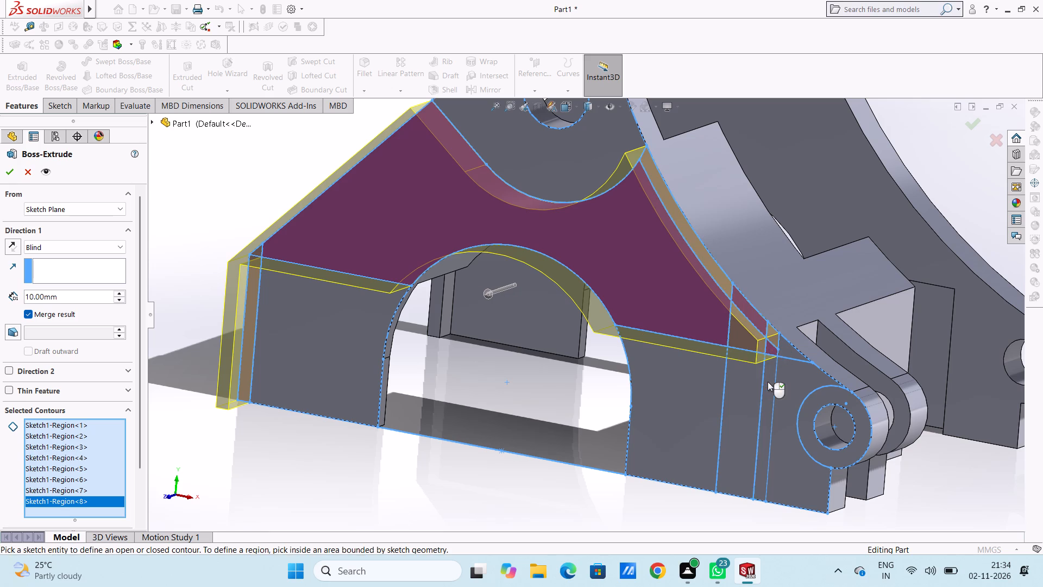
click(768, 382)
scroll(504, 429, up, 4)
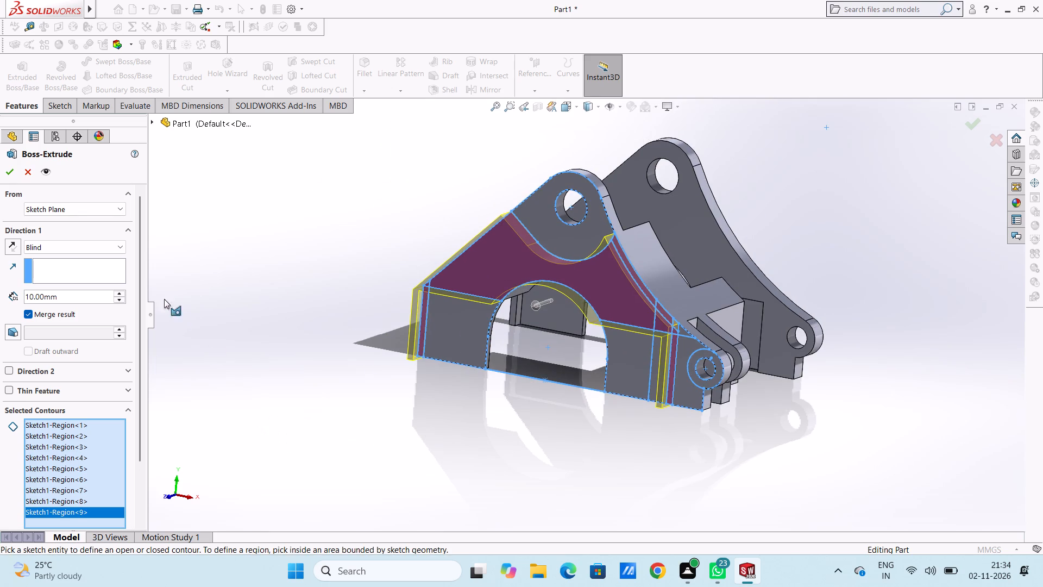
middle_drag(262, 252, 260, 252)
middle_drag(260, 252, 249, 252)
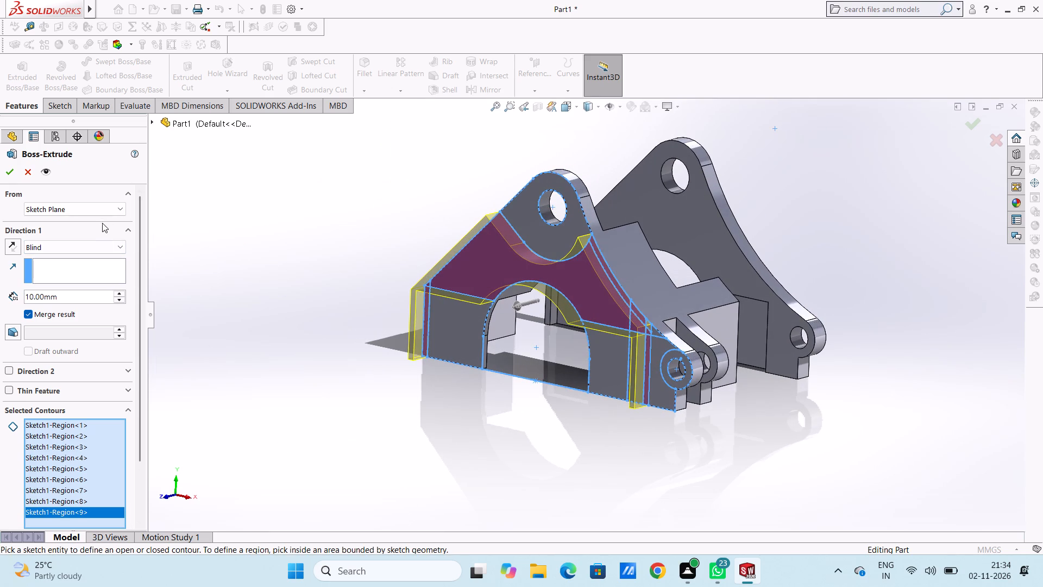
click(100, 206)
click(96, 232)
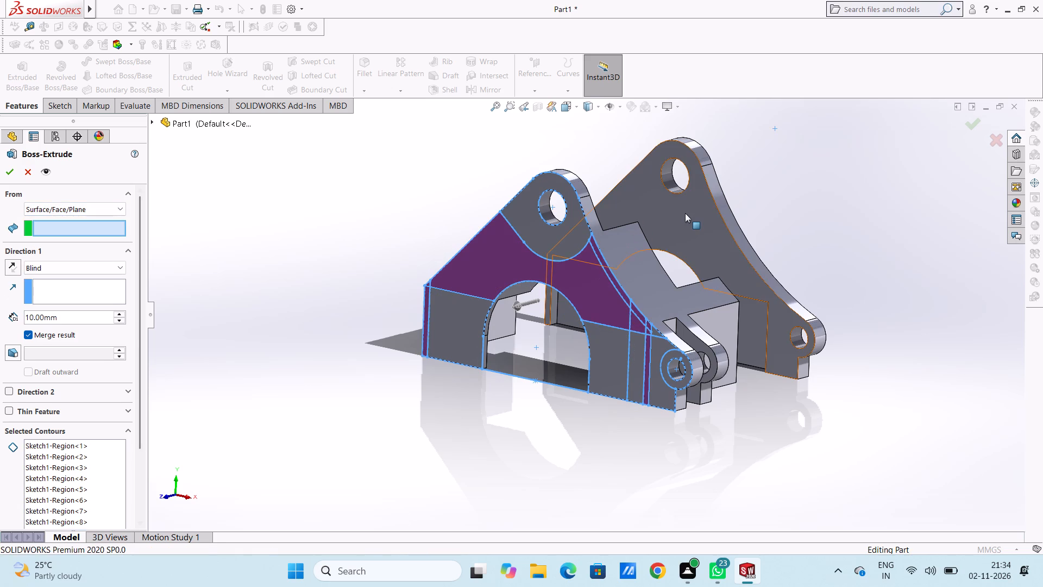
click(685, 214)
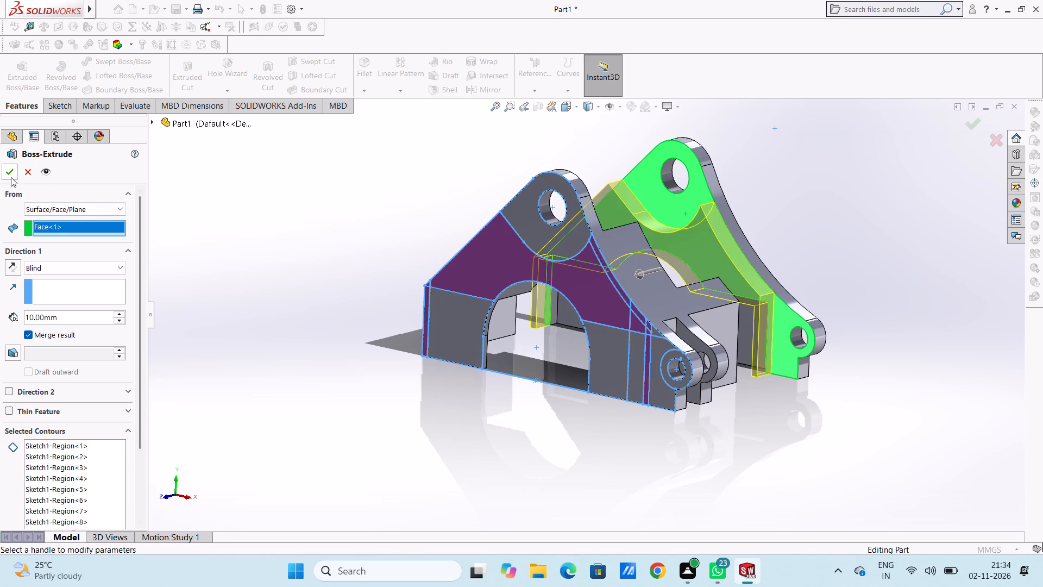
click(11, 177)
Examine the far side plate's added thickness and the gap to the connecting walls from the edge side and from above.
middle_drag(294, 257, 292, 276)
click(288, 282)
middle_drag(355, 249, 313, 293)
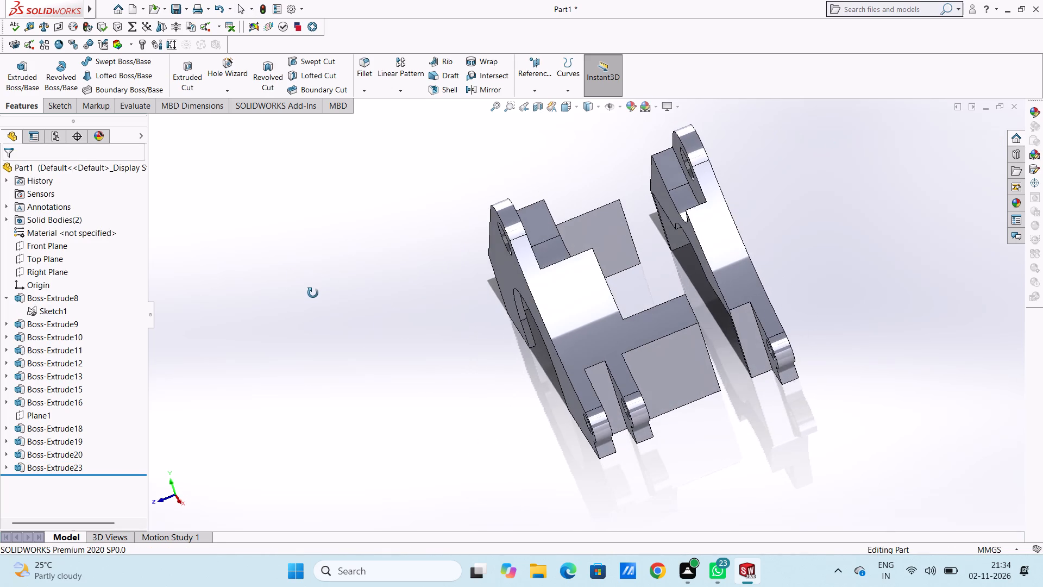
middle_drag(313, 293, 324, 370)
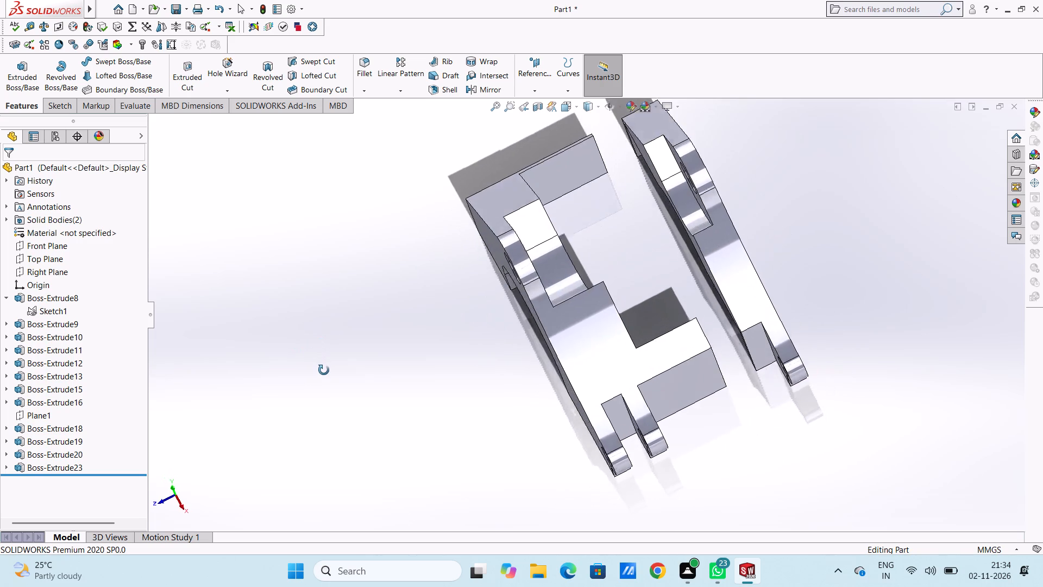
middle_drag(324, 370, 318, 364)
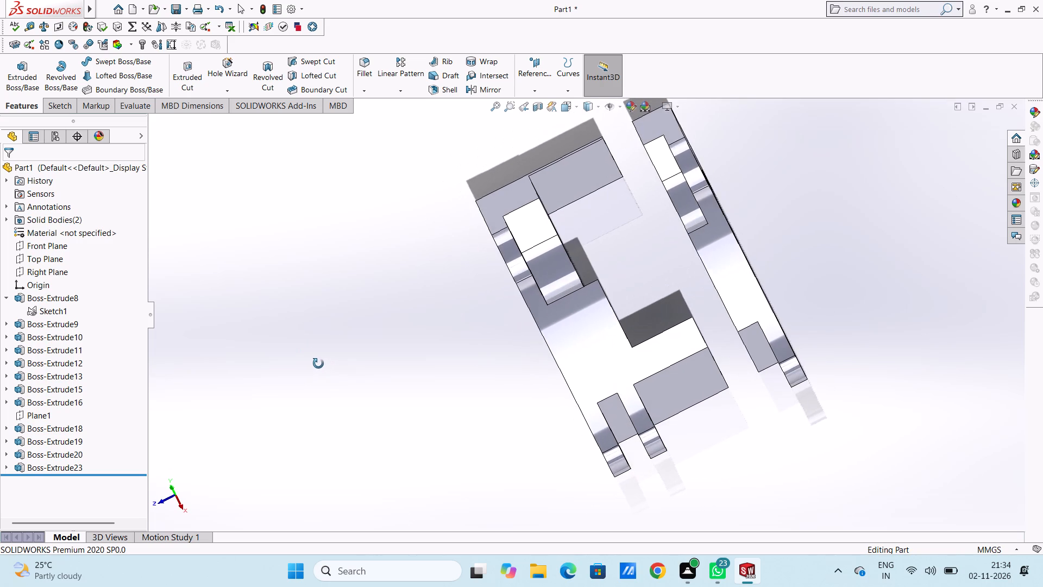
middle_drag(318, 364, 330, 364)
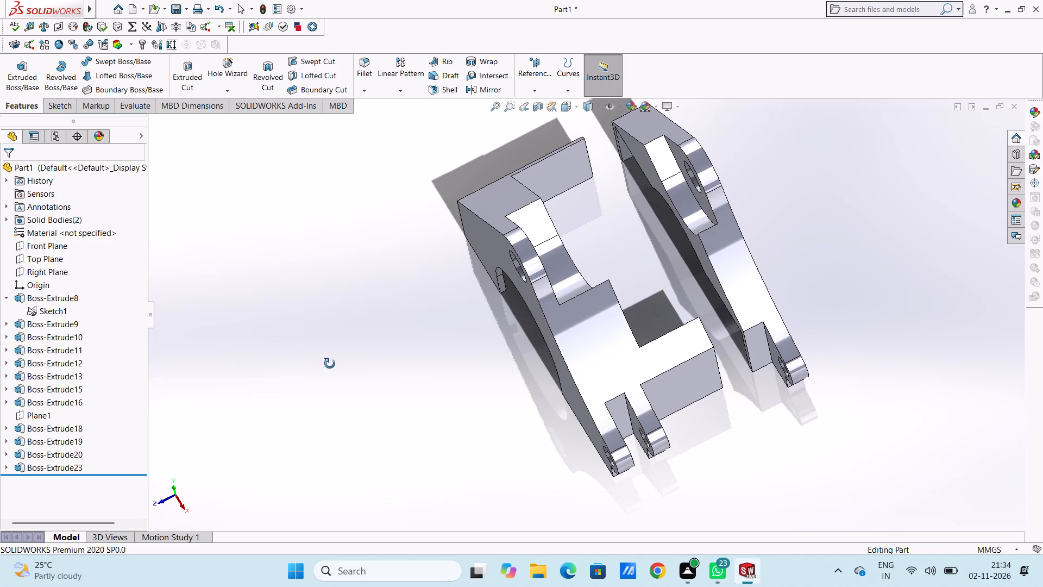
middle_drag(330, 364, 325, 386)
middle_drag(342, 300, 349, 340)
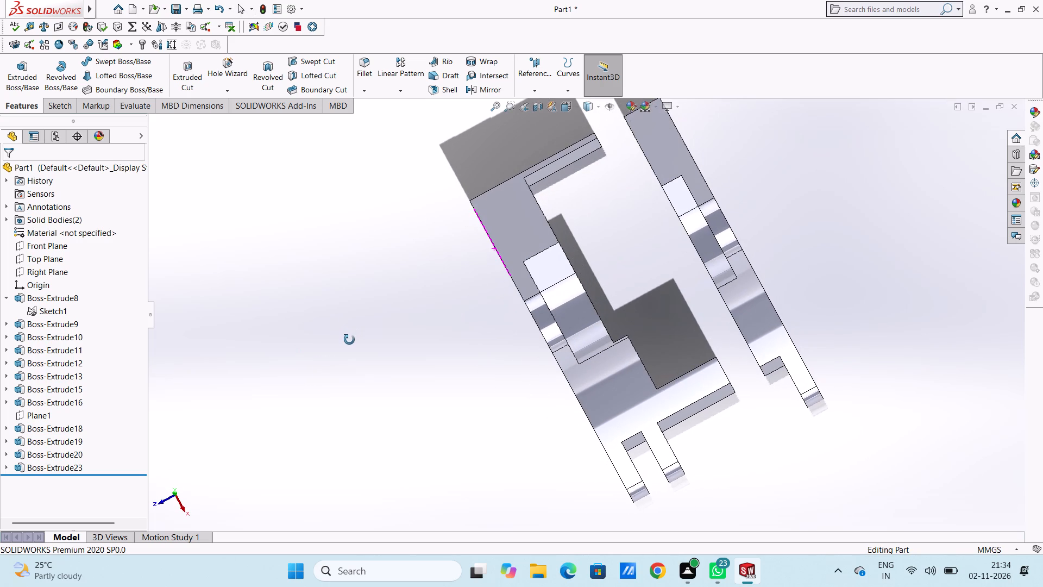
middle_drag(349, 340, 349, 340)
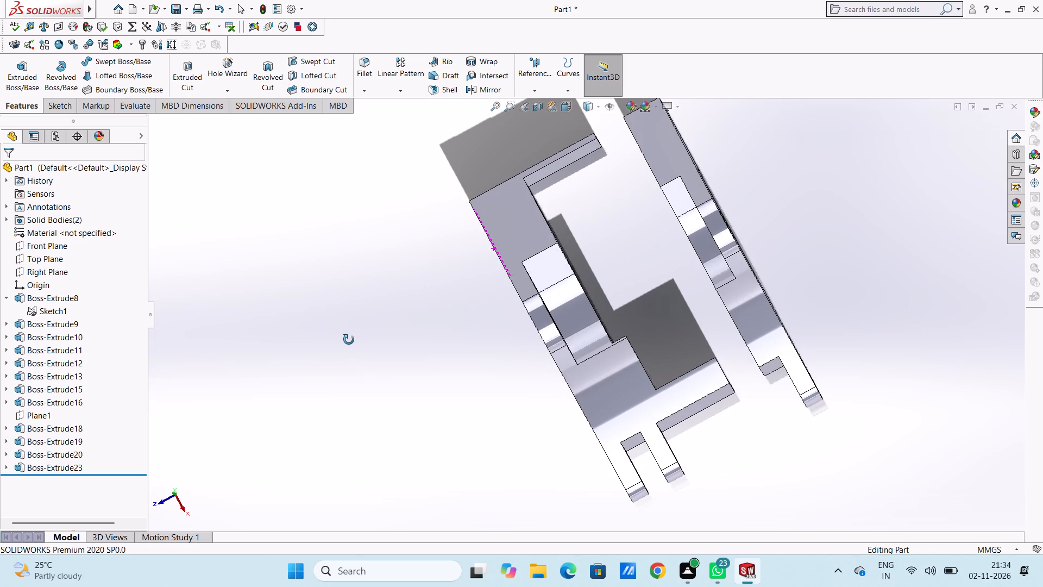
Start a Boss-Extrude of Sketch1 with the regions covering the outer end strip, the web above the arch and the band along the curved edge.
middle_drag(349, 340, 351, 340)
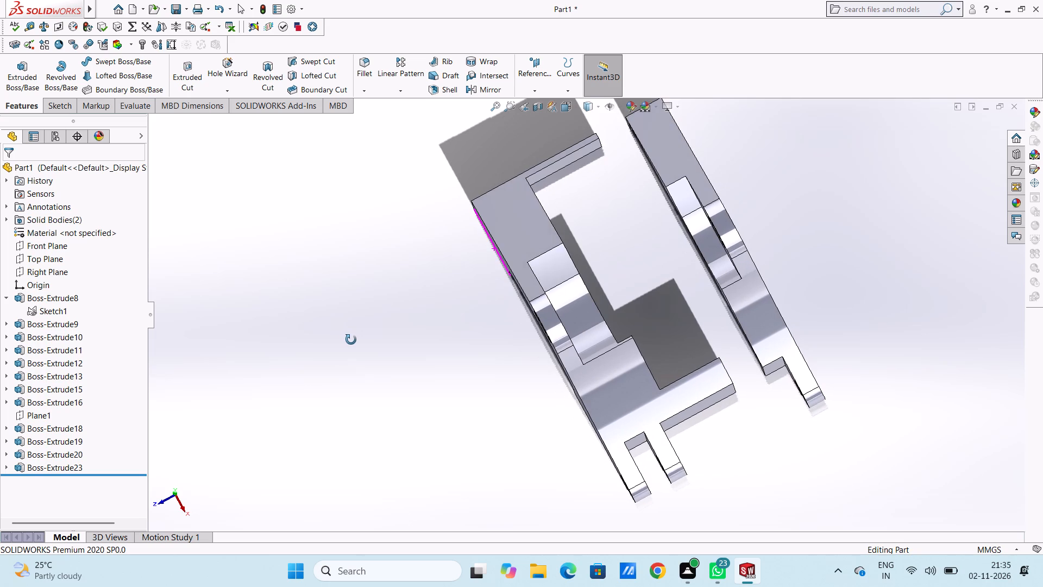
middle_drag(351, 340, 350, 288)
scroll(409, 285, up, 3)
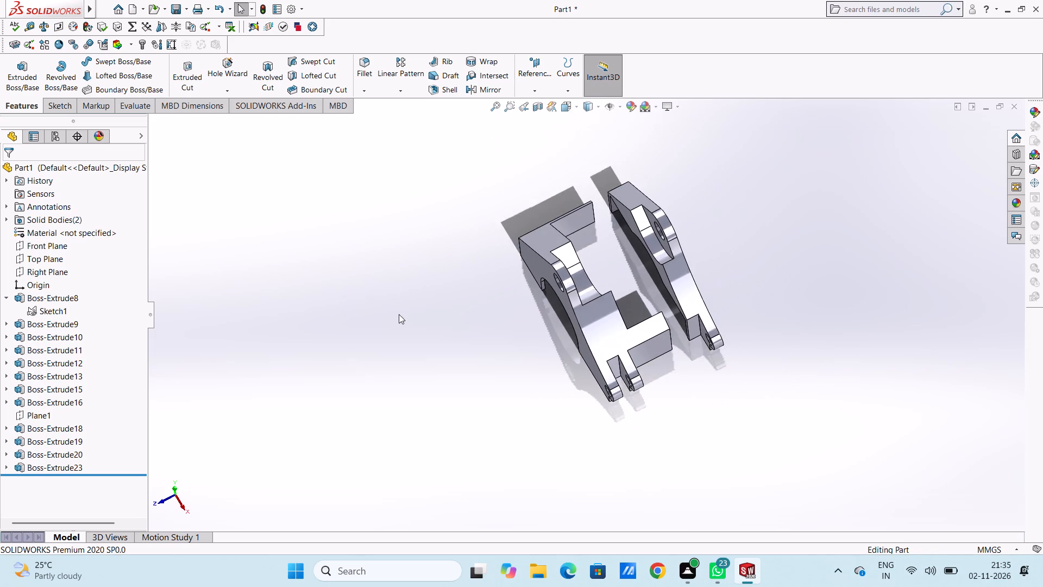
middle_drag(399, 314, 409, 245)
click(59, 310)
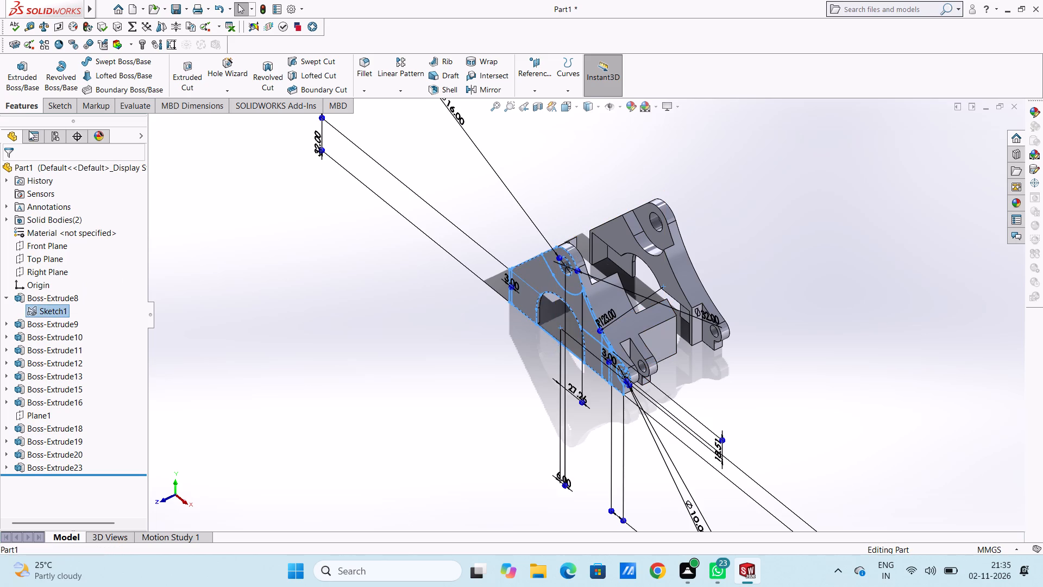
click(23, 76)
middle_drag(396, 308, 406, 242)
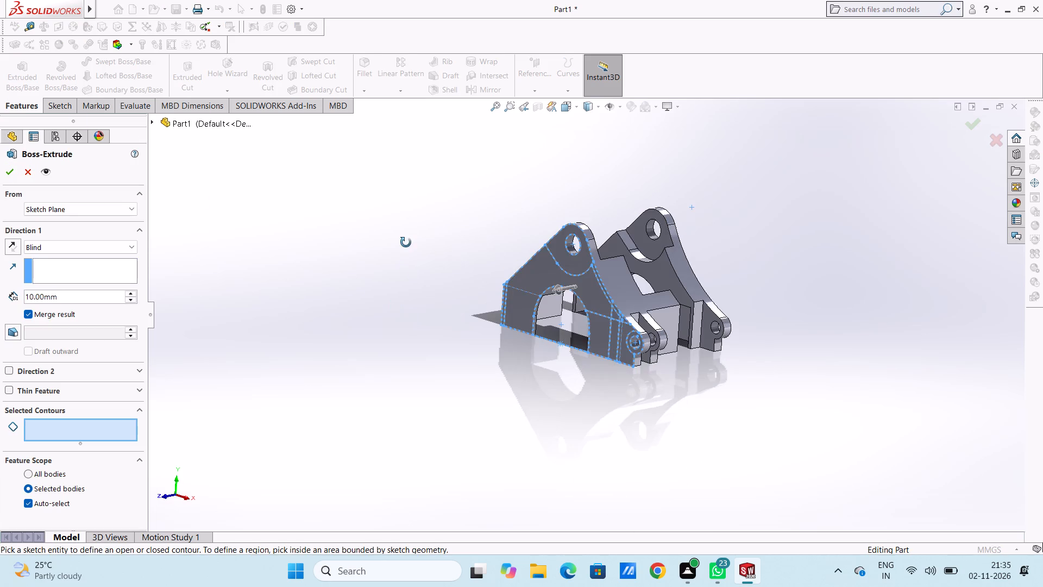
middle_drag(406, 242, 406, 242)
scroll(563, 288, down, 5)
middle_drag(541, 278, 569, 296)
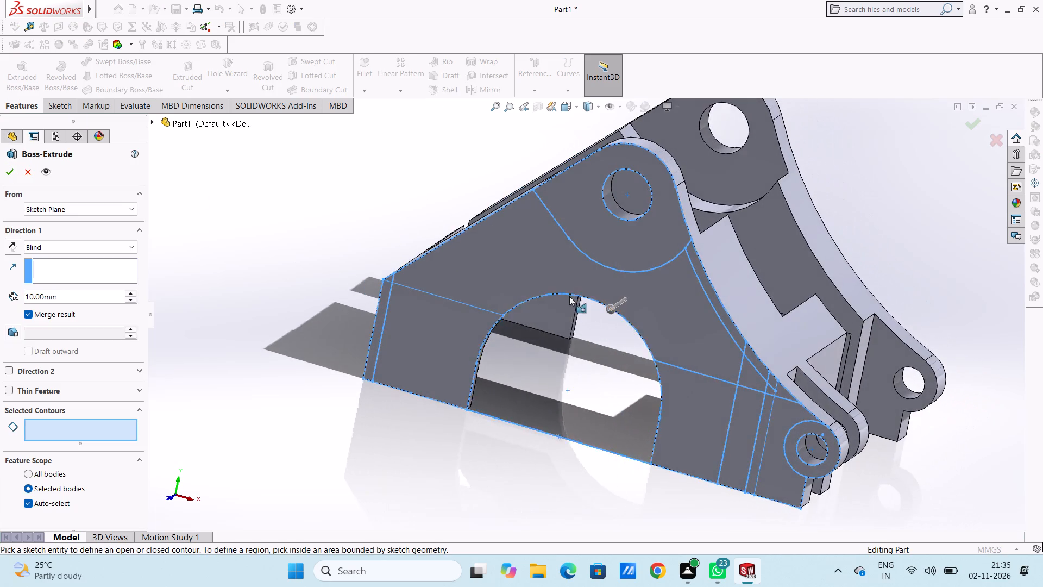
scroll(494, 314, down, 3)
click(335, 253)
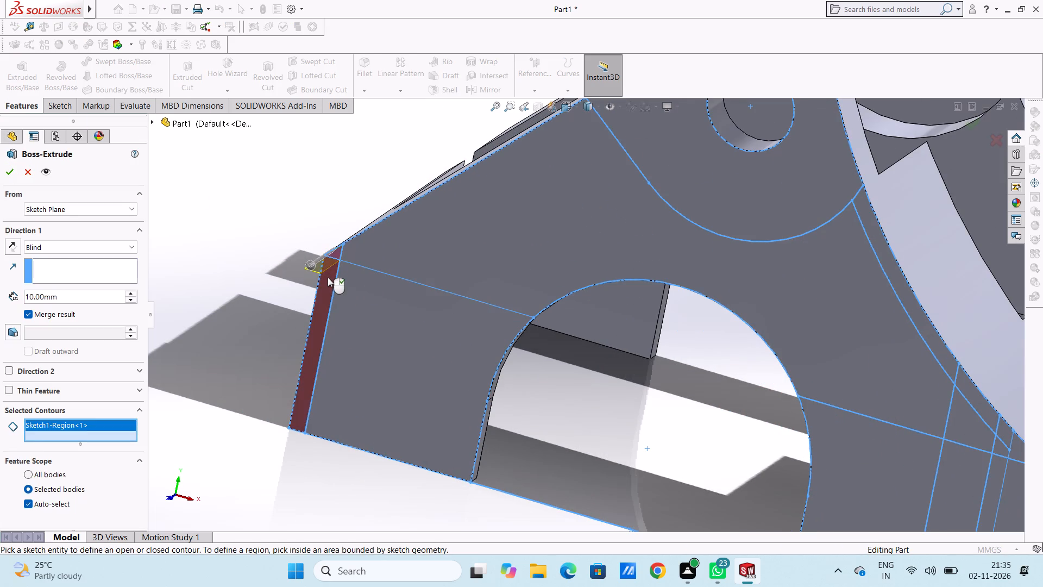
click(328, 277)
click(494, 241)
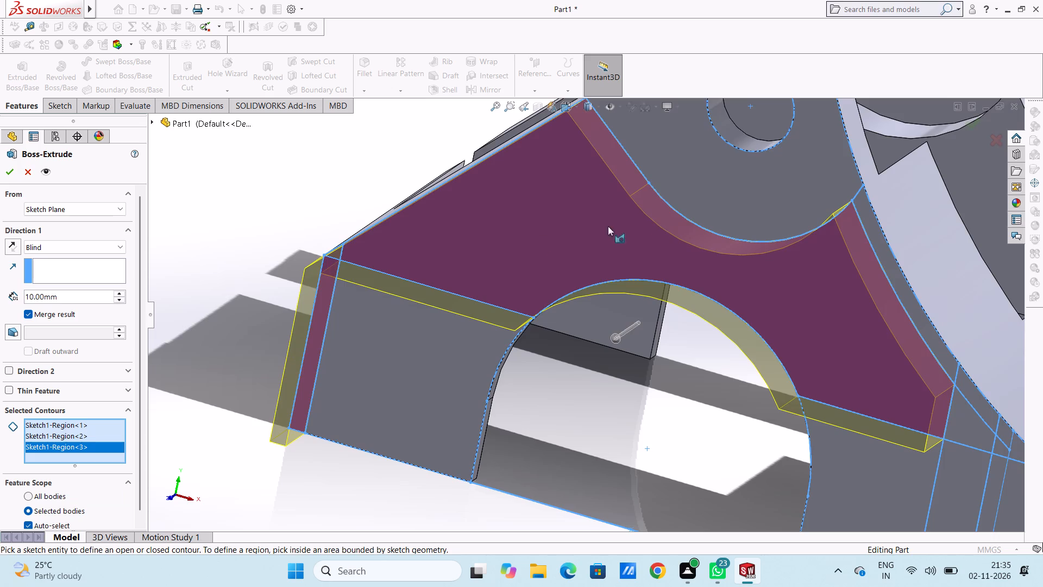
scroll(656, 216, up, 4)
scroll(774, 338, down, 3)
scroll(731, 314, up, 3)
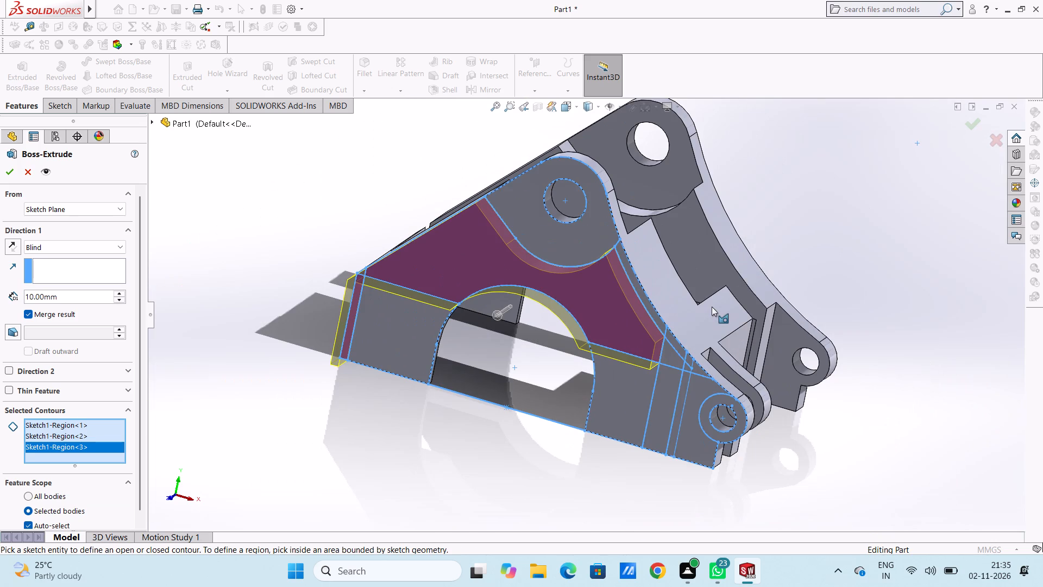
scroll(646, 280, down, 2)
click(626, 290)
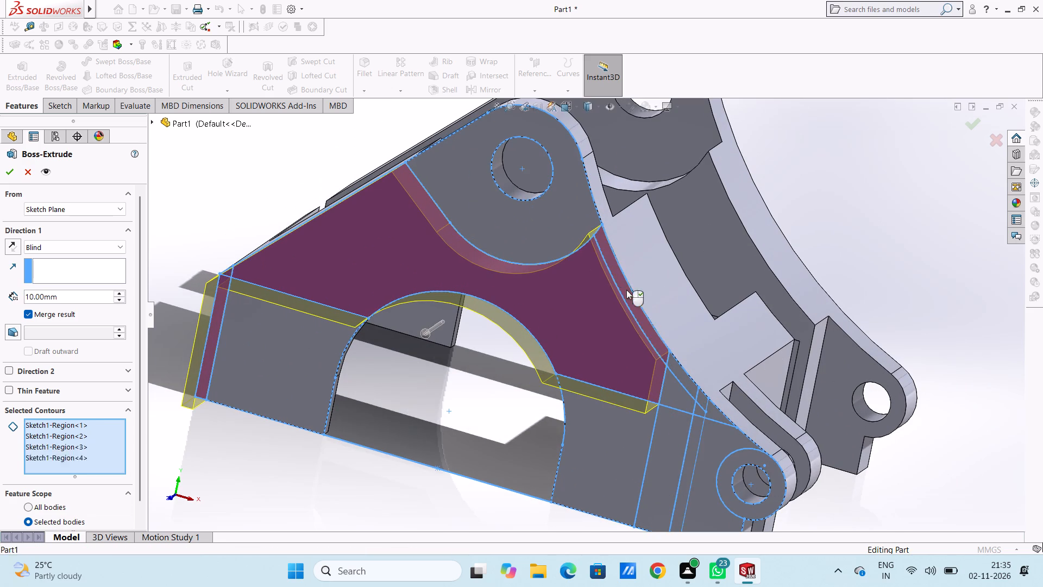
Add the Sketch1 regions of the narrow strips beside the small lug, the block around it and the lug ring to the extrusion.
middle_drag(716, 404, 705, 352)
scroll(712, 440, down, 3)
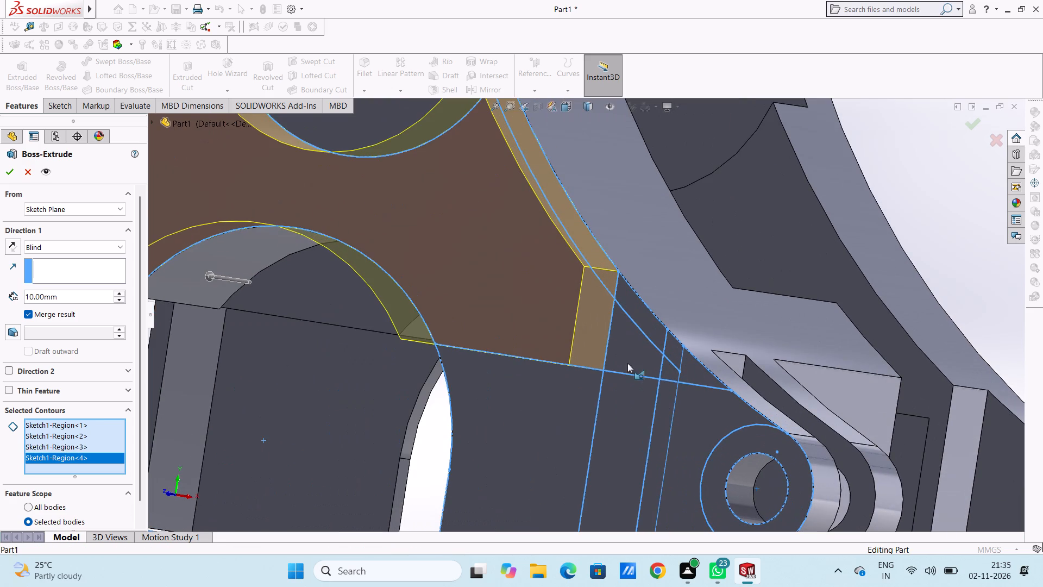
click(633, 364)
click(650, 326)
click(677, 348)
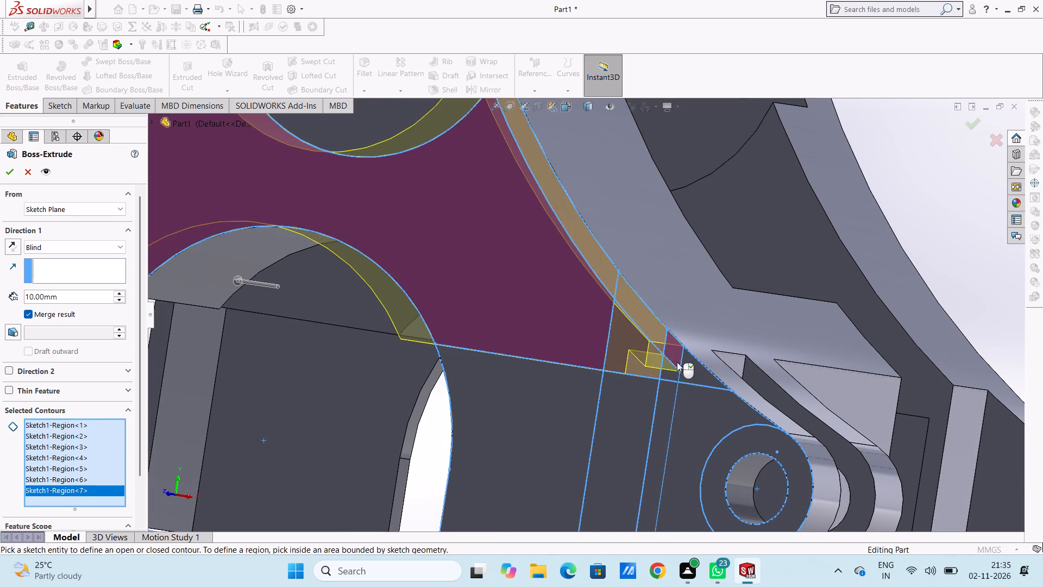
click(670, 372)
click(698, 372)
click(701, 403)
scroll(786, 369, up, 2)
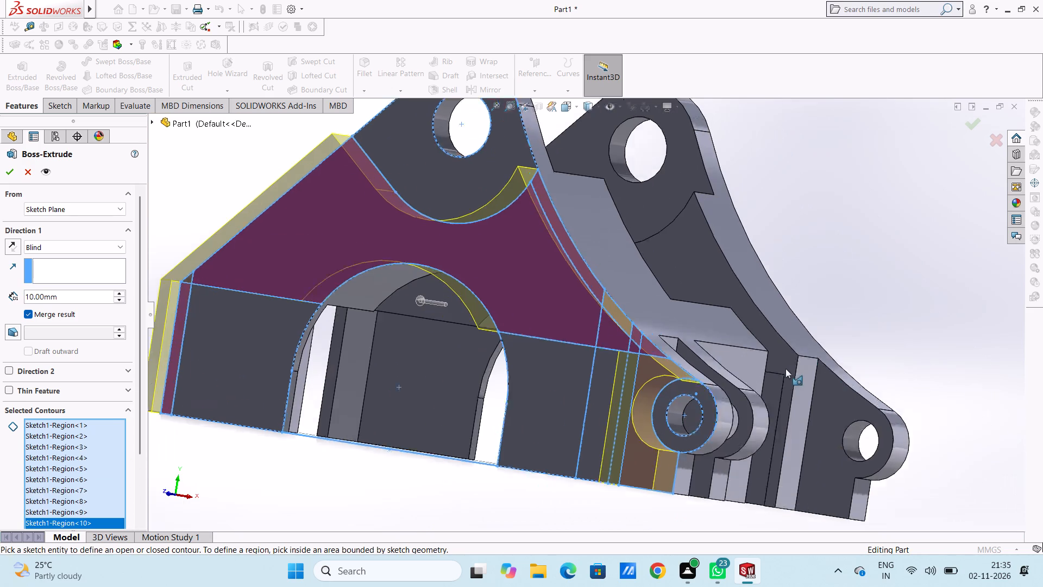
scroll(786, 369, up, 2)
middle_drag(755, 417, 777, 417)
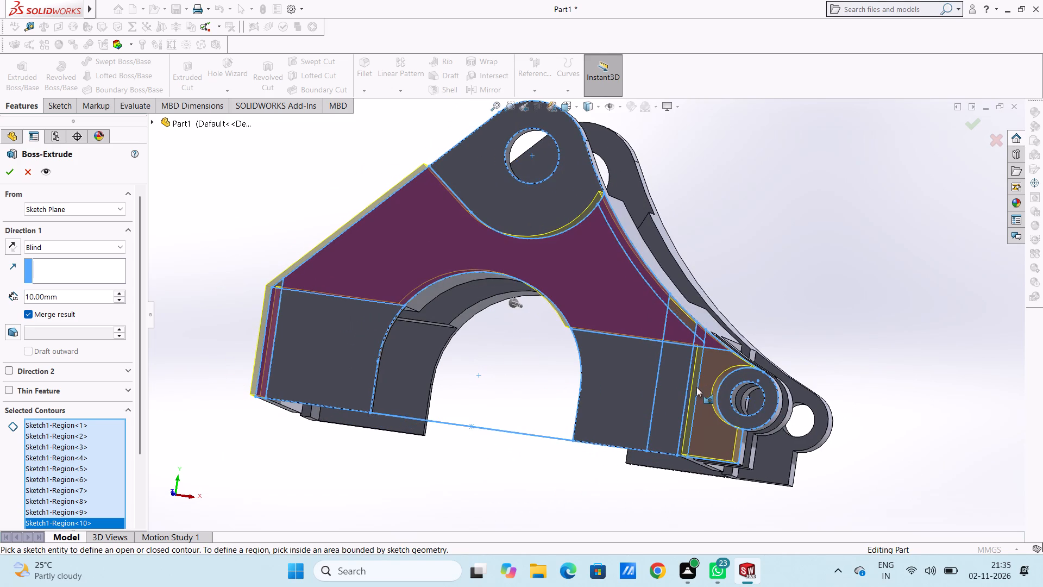
middle_drag(717, 402, 727, 405)
scroll(715, 378, down, 3)
click(702, 371)
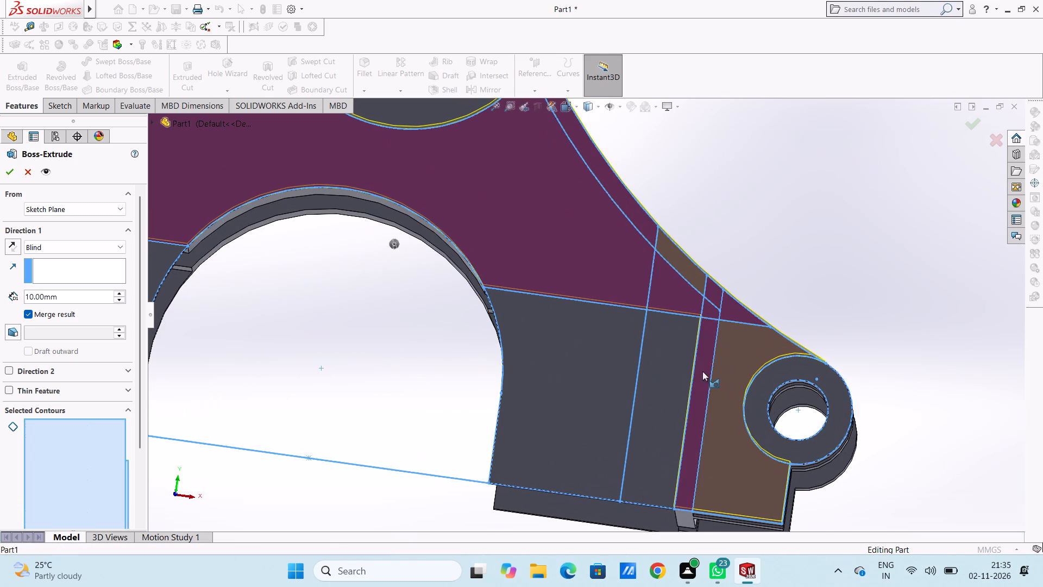
click(791, 372)
Examine the extrusion preview against both side plates and the connecting walls from the front, underside and rear.
scroll(853, 342, up, 5)
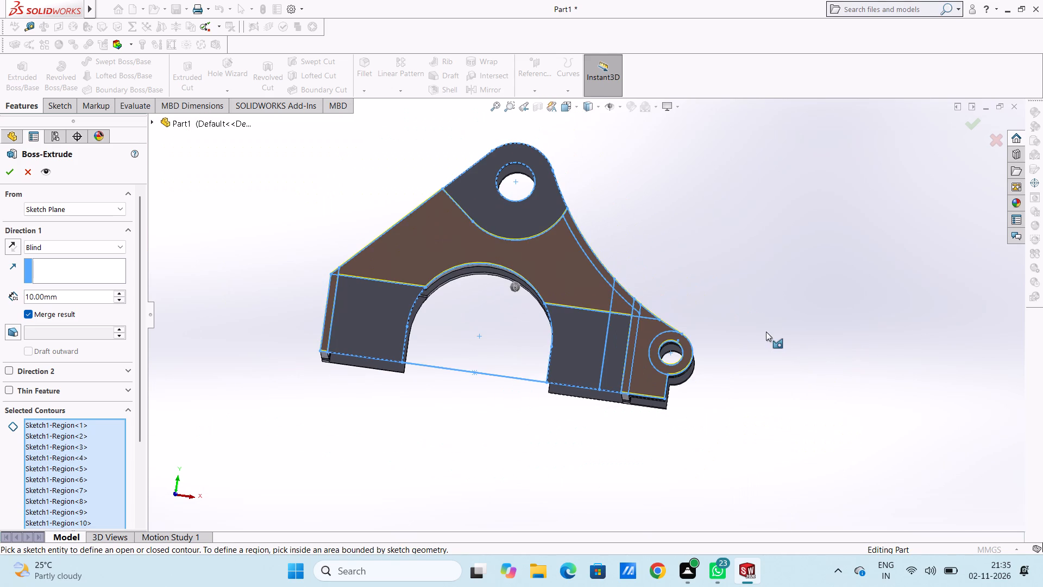
middle_drag(746, 344, 790, 305)
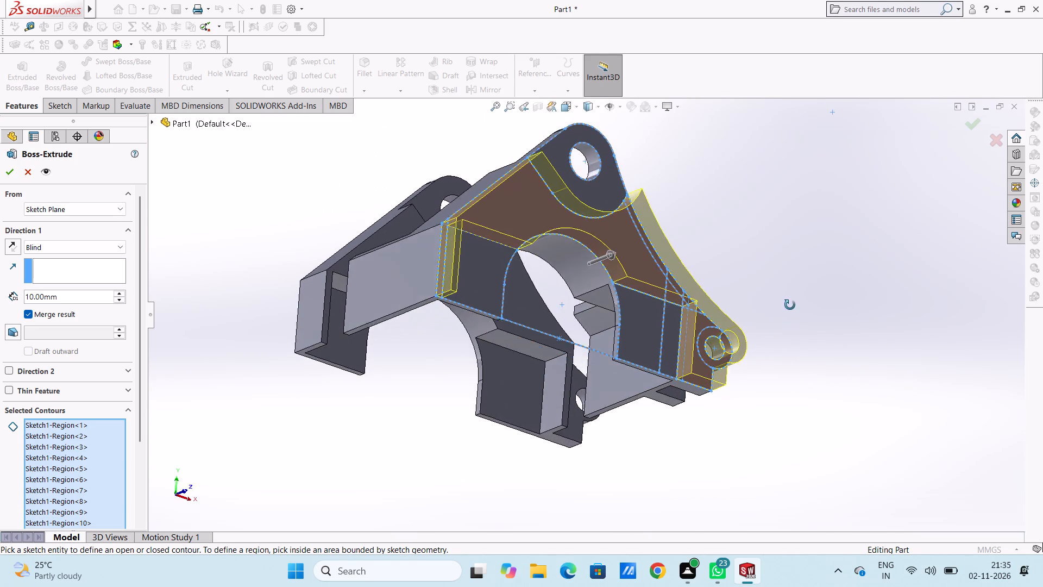
middle_drag(790, 305, 684, 391)
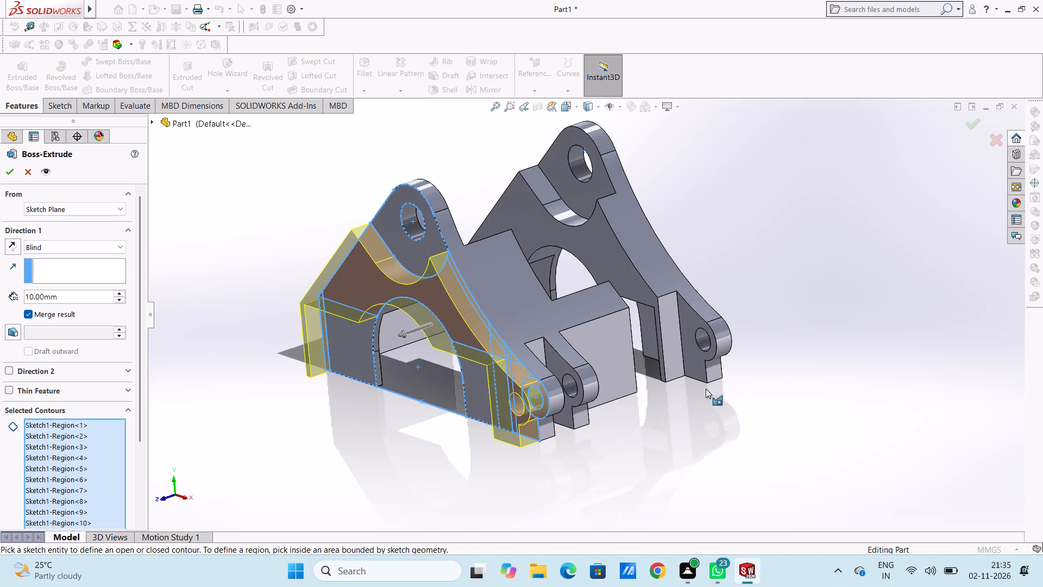
middle_drag(758, 399, 813, 316)
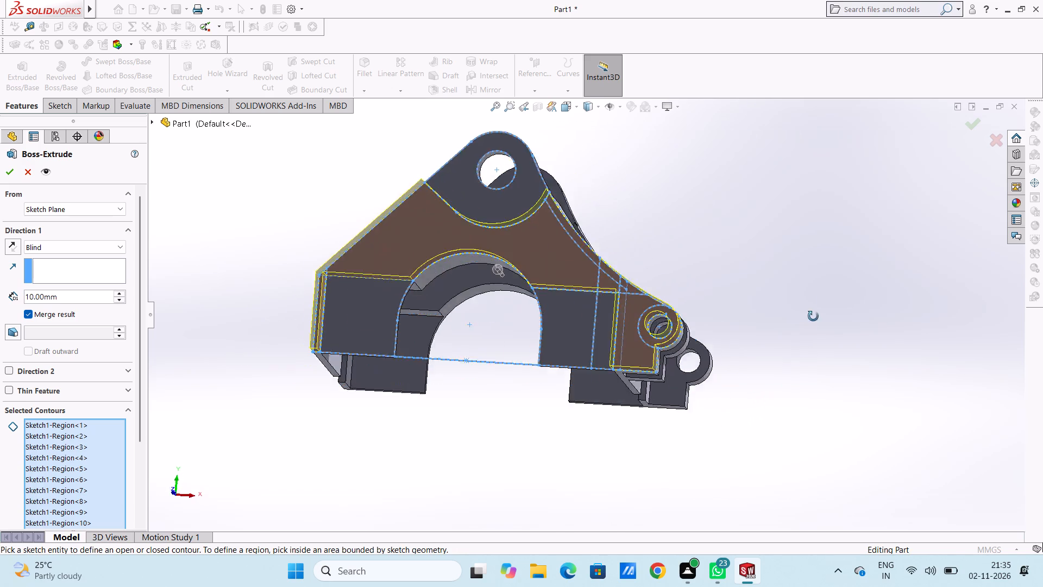
middle_drag(813, 316, 870, 296)
middle_drag(772, 436, 800, 396)
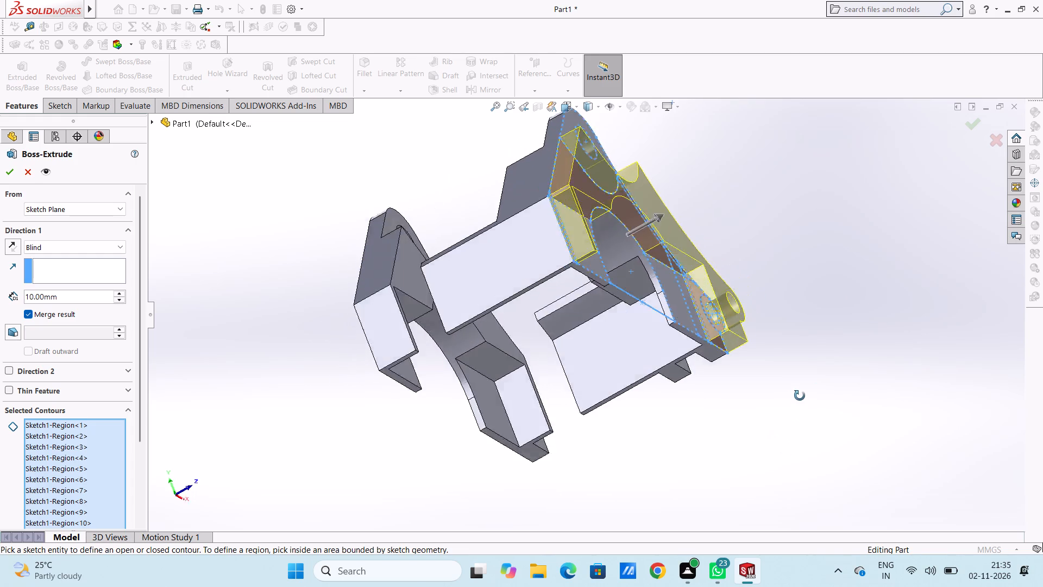
middle_drag(800, 396, 711, 433)
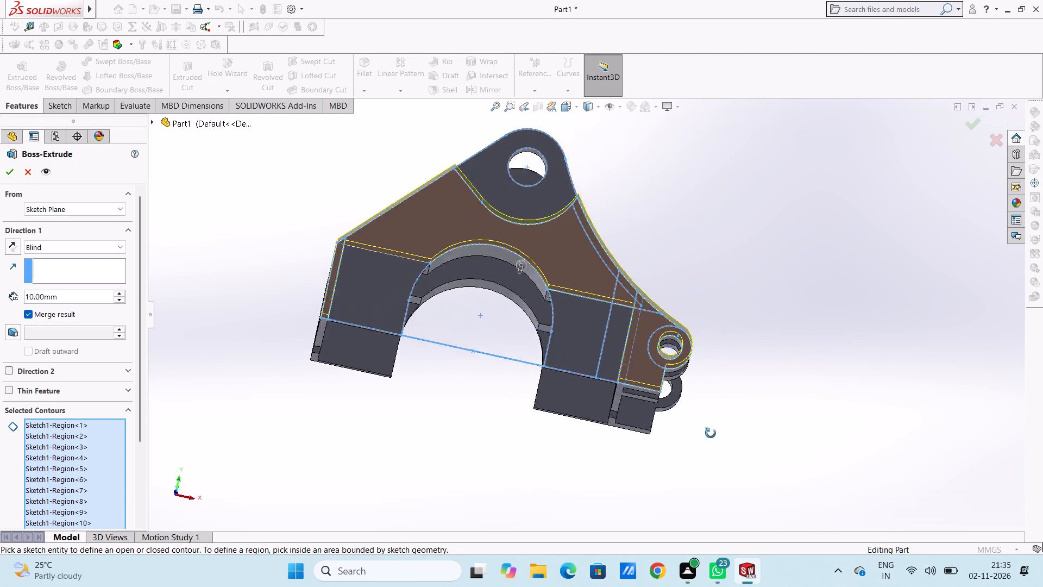
middle_drag(711, 433, 675, 472)
scroll(664, 431, up, 3)
middle_drag(649, 419, 690, 385)
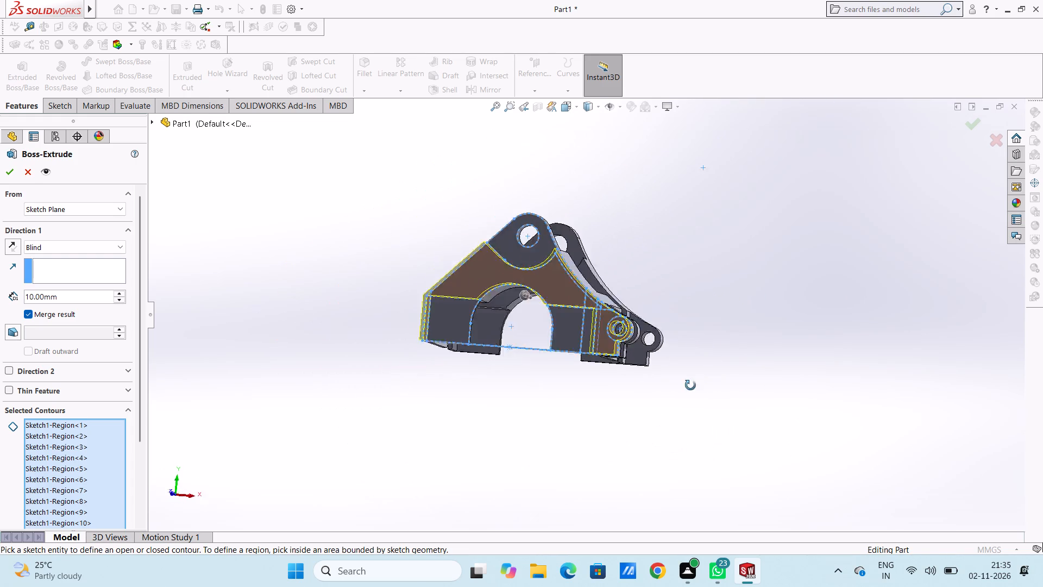
middle_drag(690, 385, 640, 502)
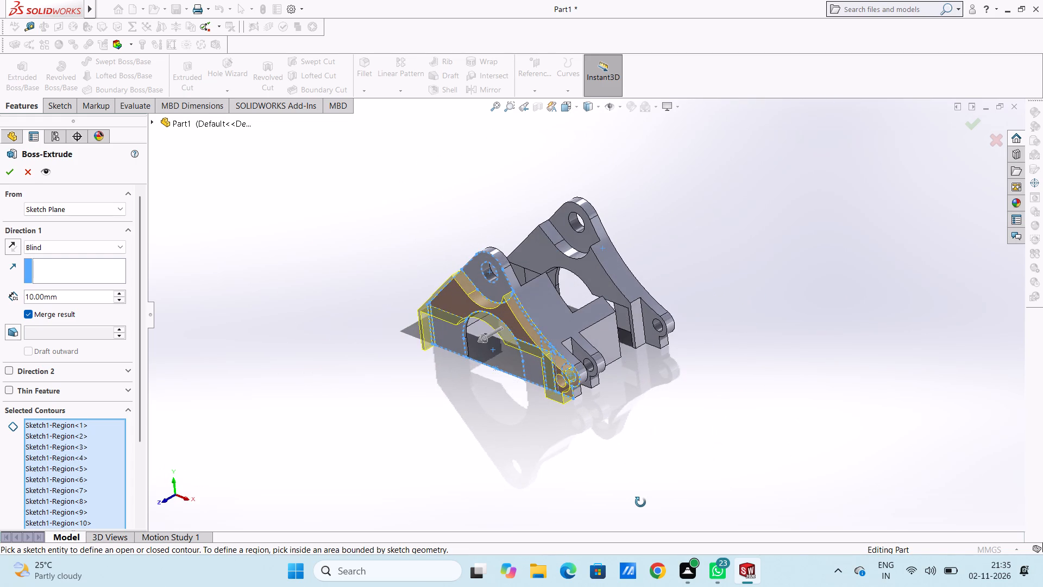
middle_drag(640, 502, 629, 504)
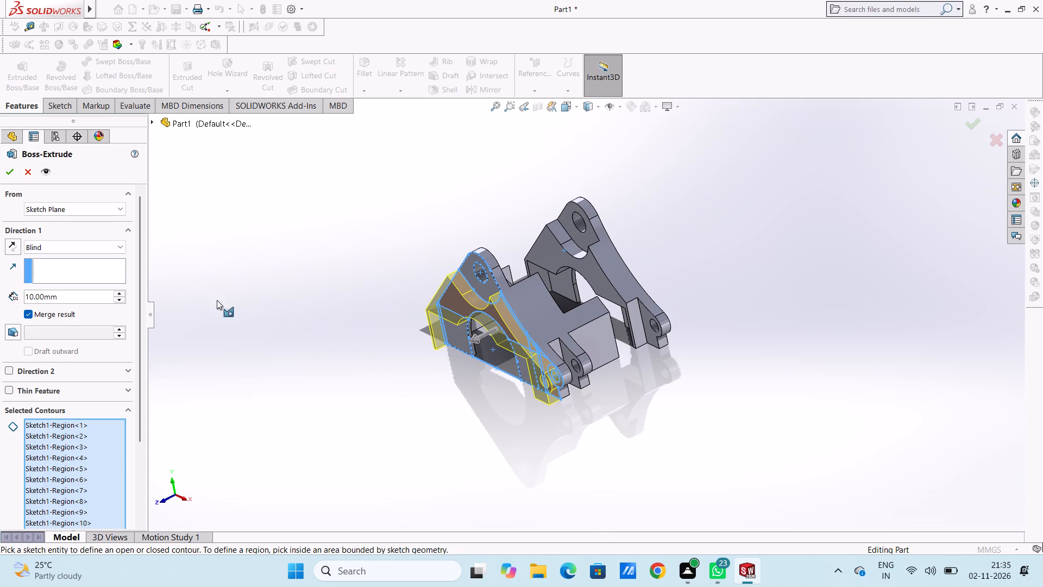
Extrude the selected regions 8 mm, starting from the inner face of the far side plate's thickened web.
double_click(91, 294)
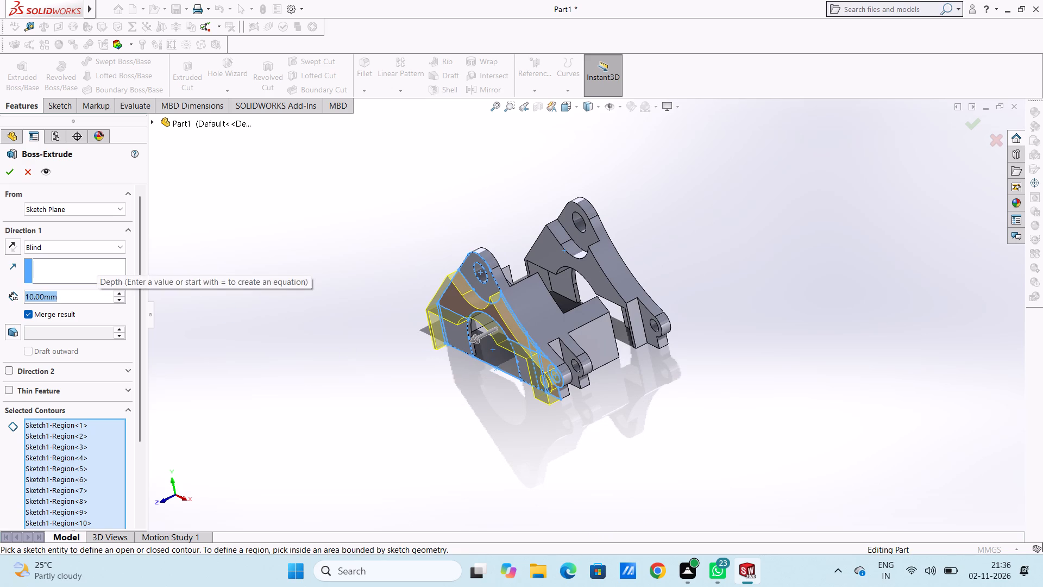
key(8)
key(Return)
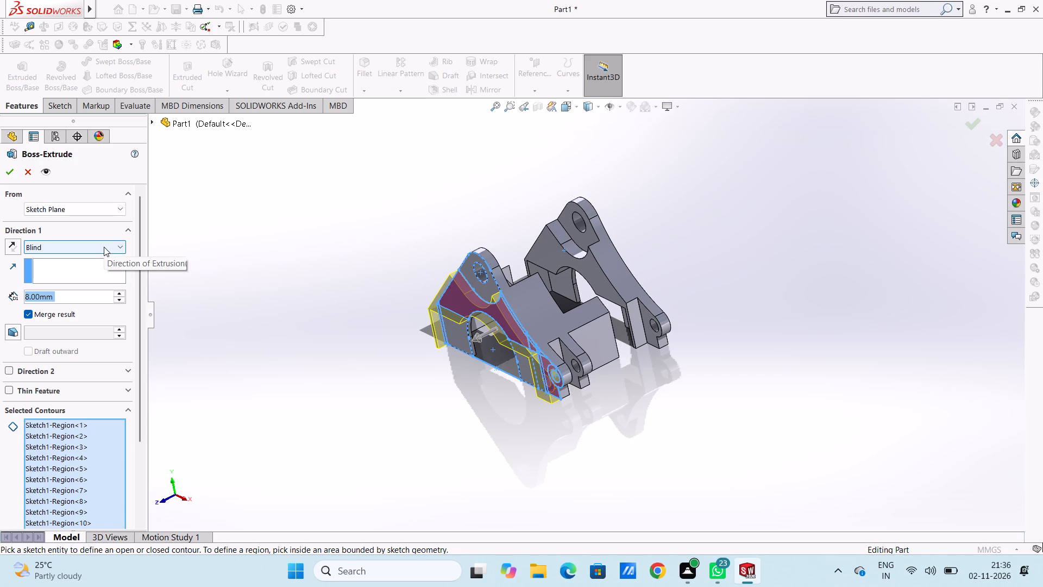
click(104, 207)
click(98, 228)
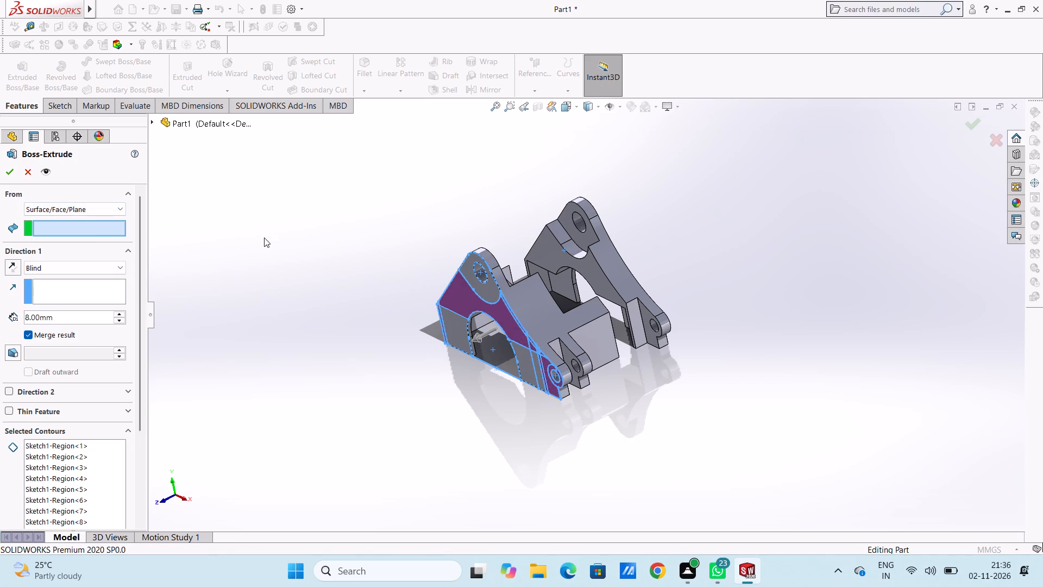
click(595, 273)
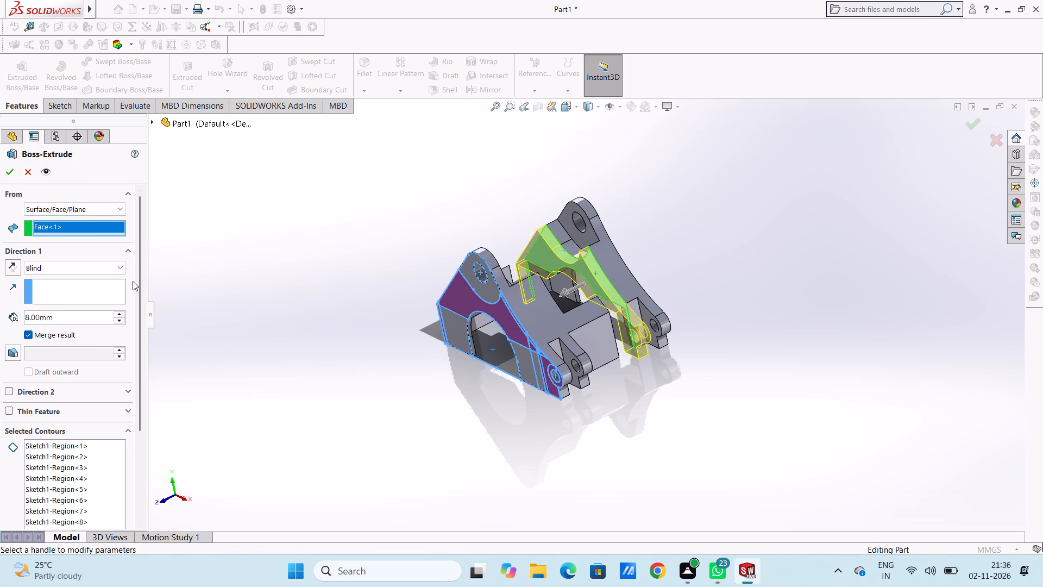
click(11, 177)
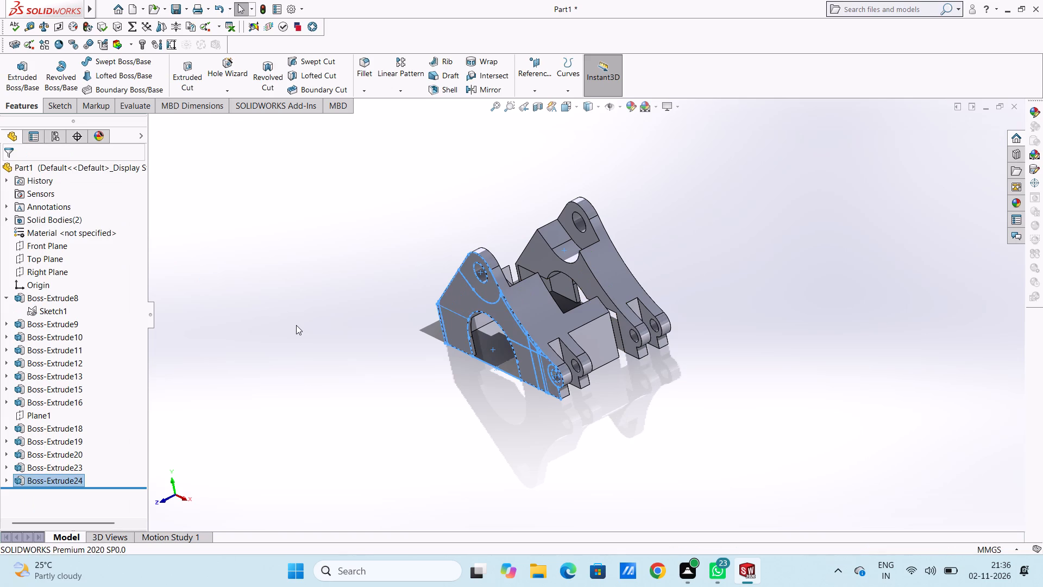
click(296, 325)
Start a Boss-Extrude of Sketch1 with the two regions of the narrow strip at the side plate's outer end.
middle_drag(349, 360, 328, 360)
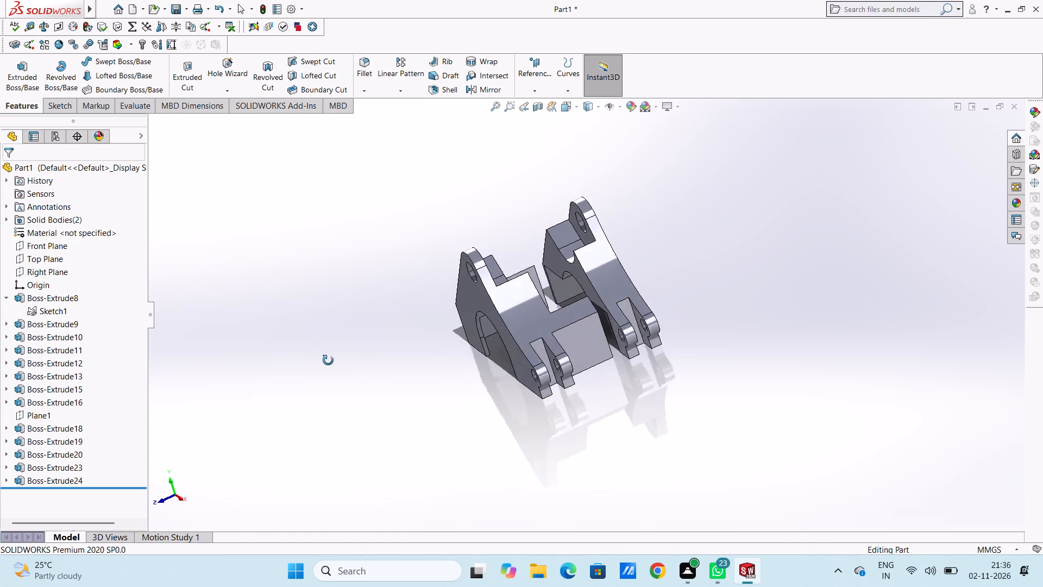
middle_drag(328, 360, 338, 419)
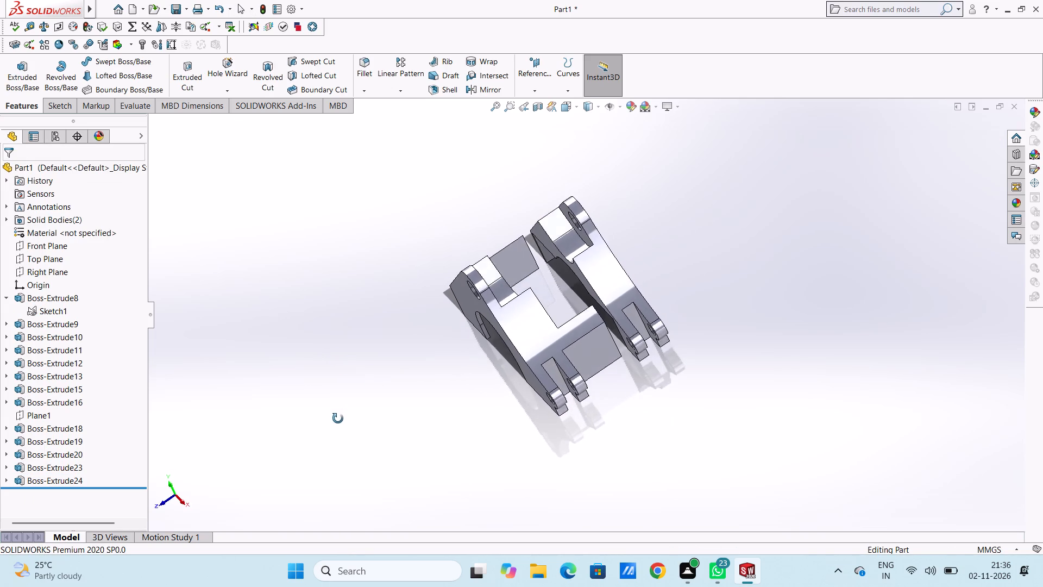
middle_drag(338, 419, 338, 420)
middle_drag(366, 408, 495, 375)
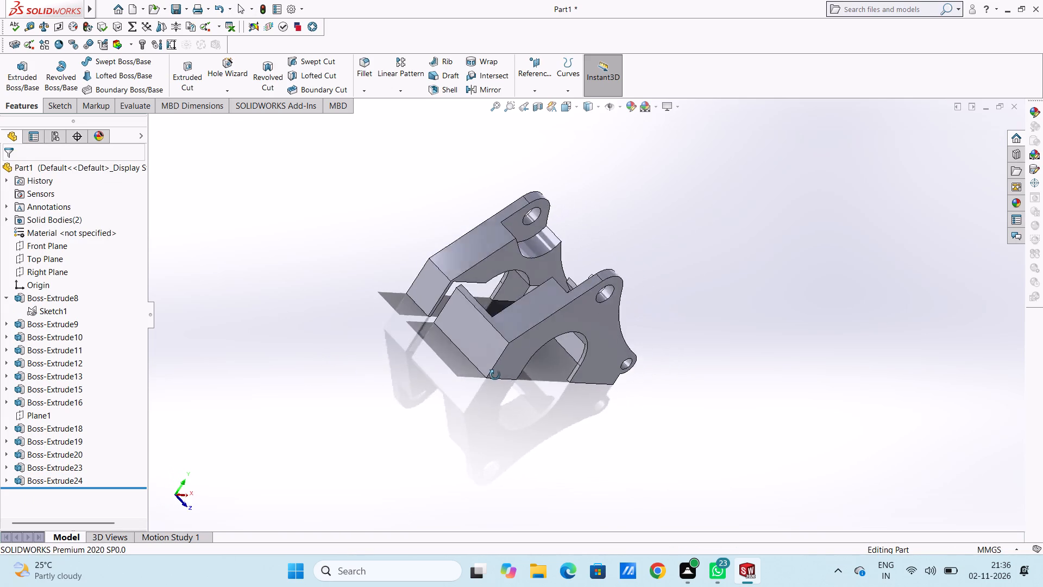
middle_drag(495, 375, 397, 311)
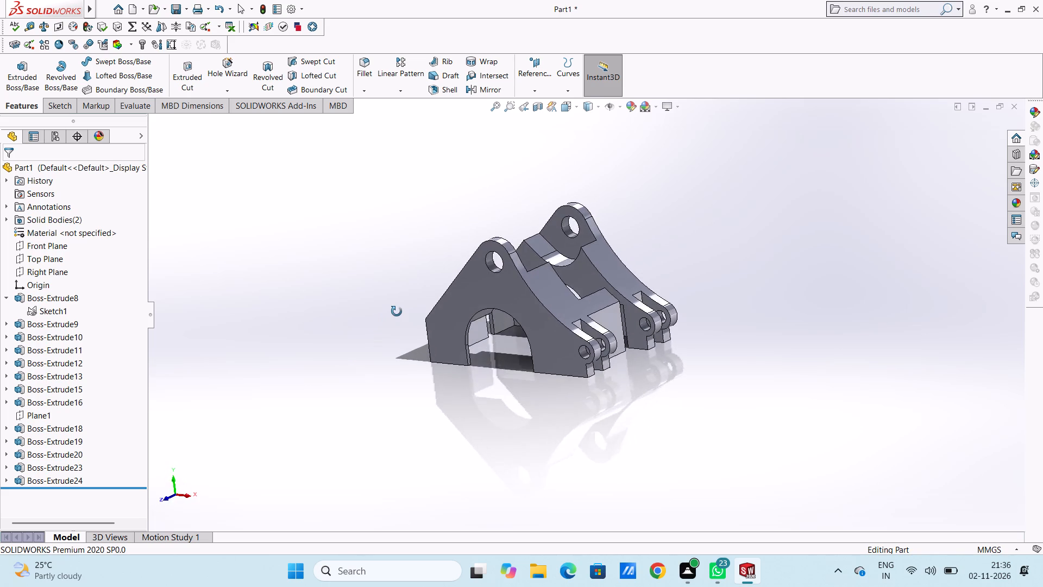
middle_drag(397, 311, 375, 365)
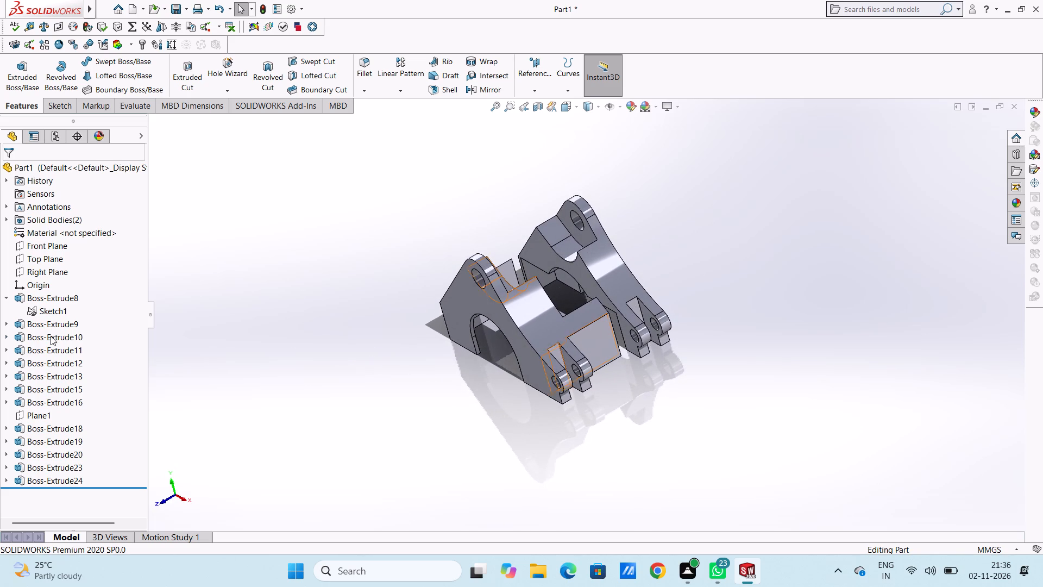
click(60, 309)
click(24, 83)
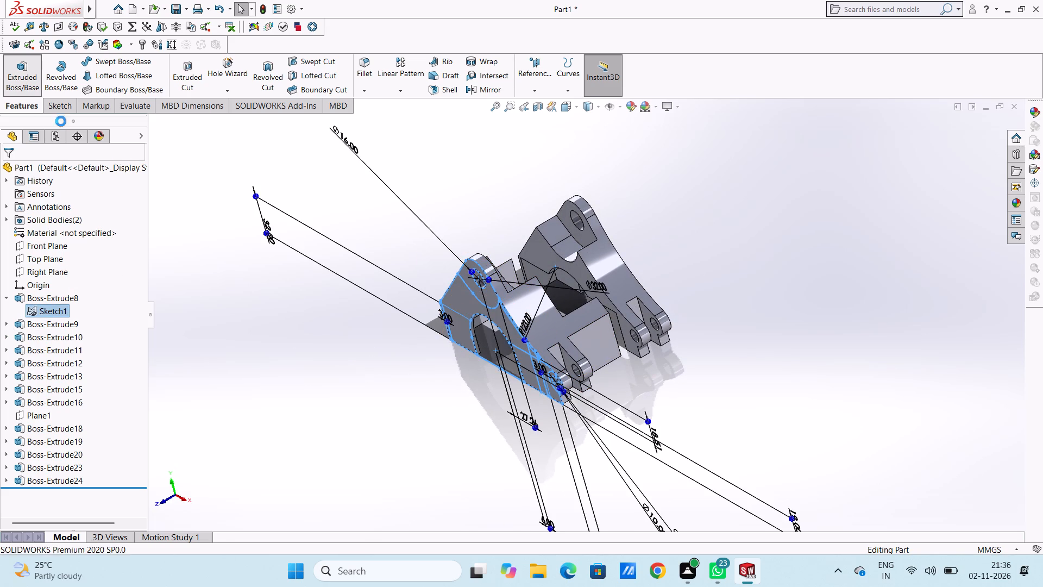
middle_drag(379, 382, 426, 309)
scroll(457, 325, down, 7)
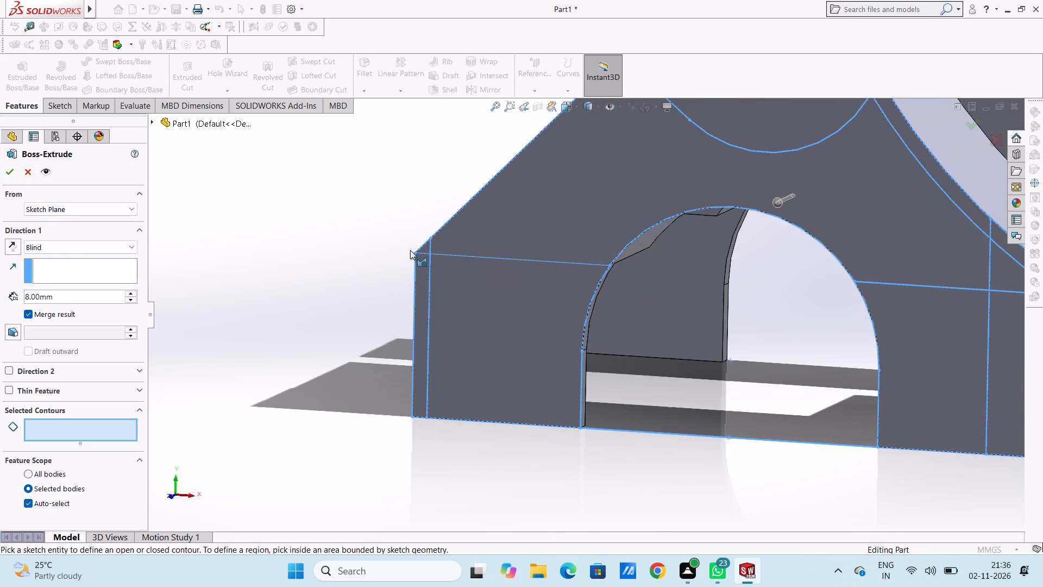
click(426, 249)
click(420, 276)
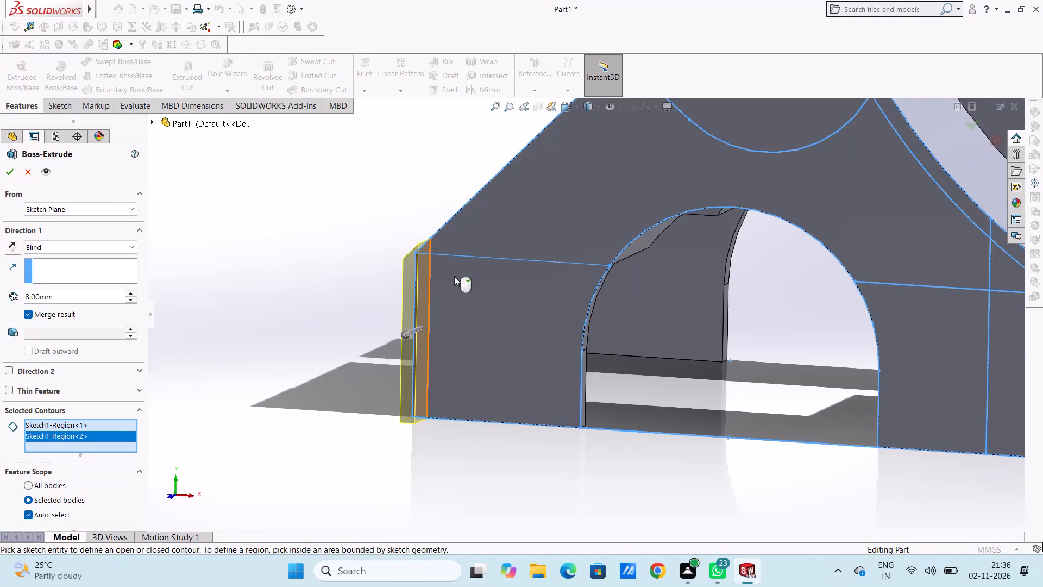
Add the Sketch1 regions of the band along the curved edge and the narrow upright strip beside the small lug.
scroll(524, 291, up, 5)
scroll(770, 307, down, 5)
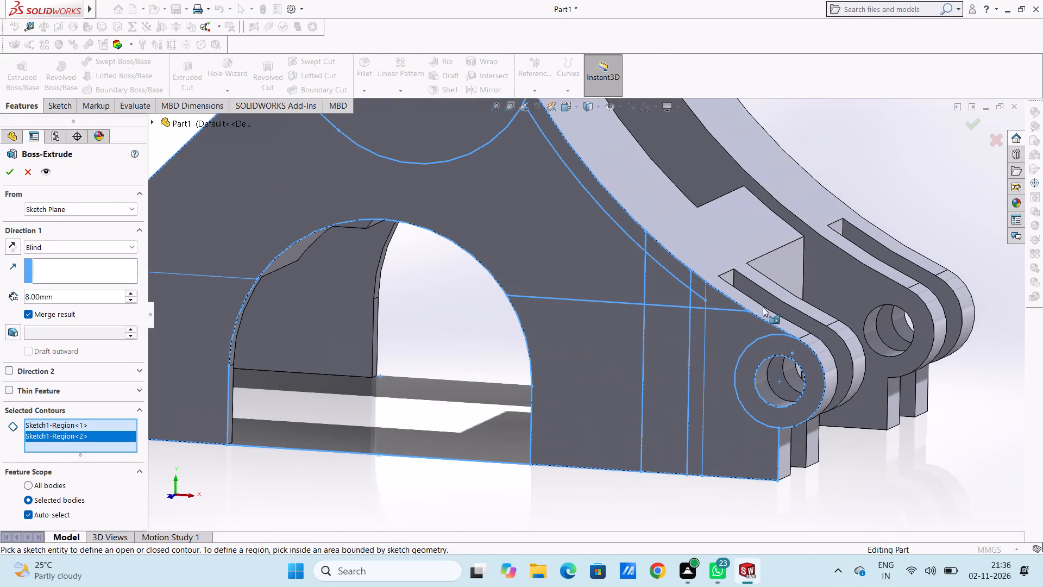
click(600, 197)
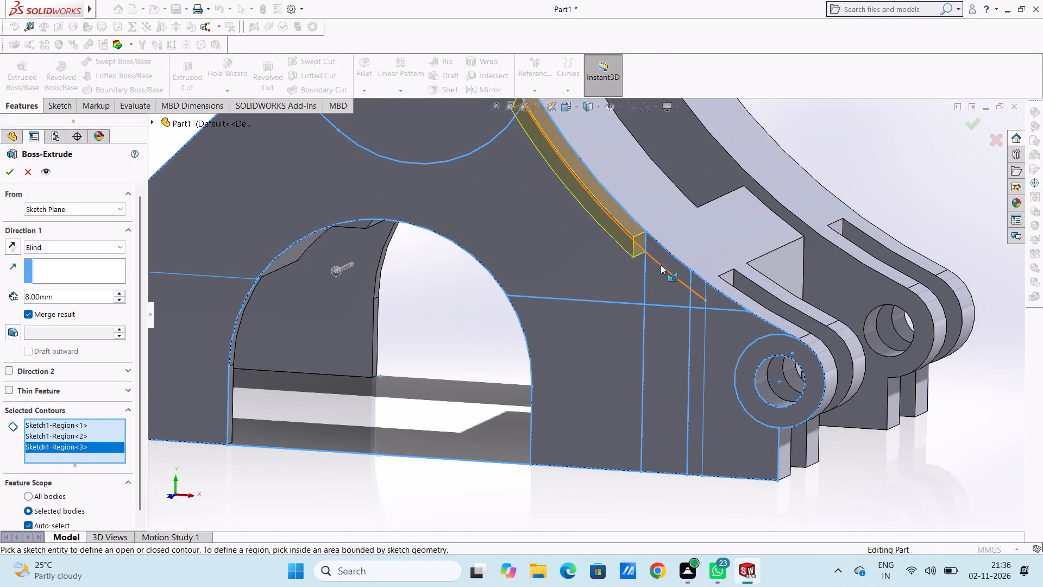
click(664, 254)
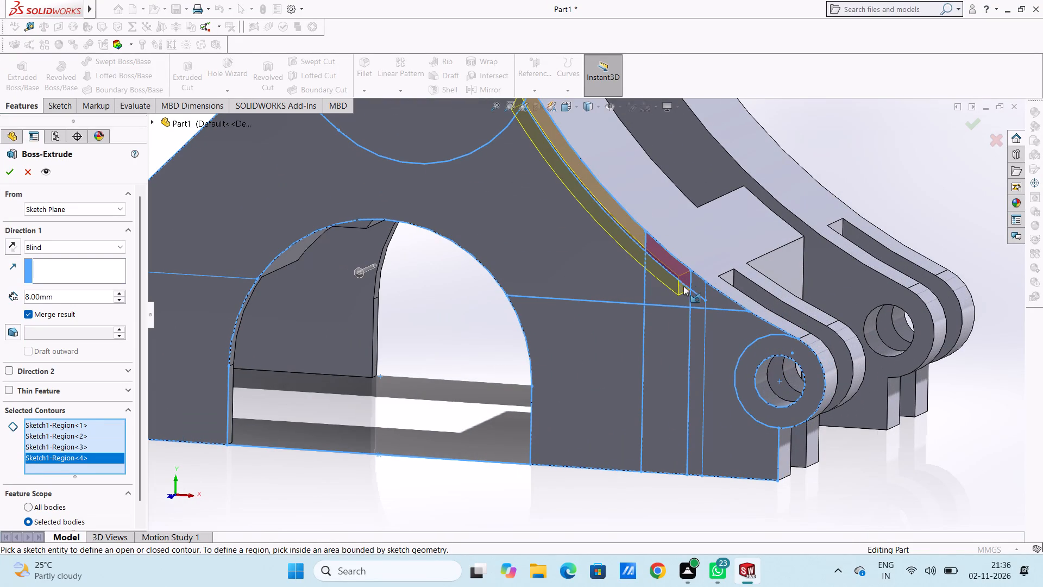
click(701, 283)
click(698, 314)
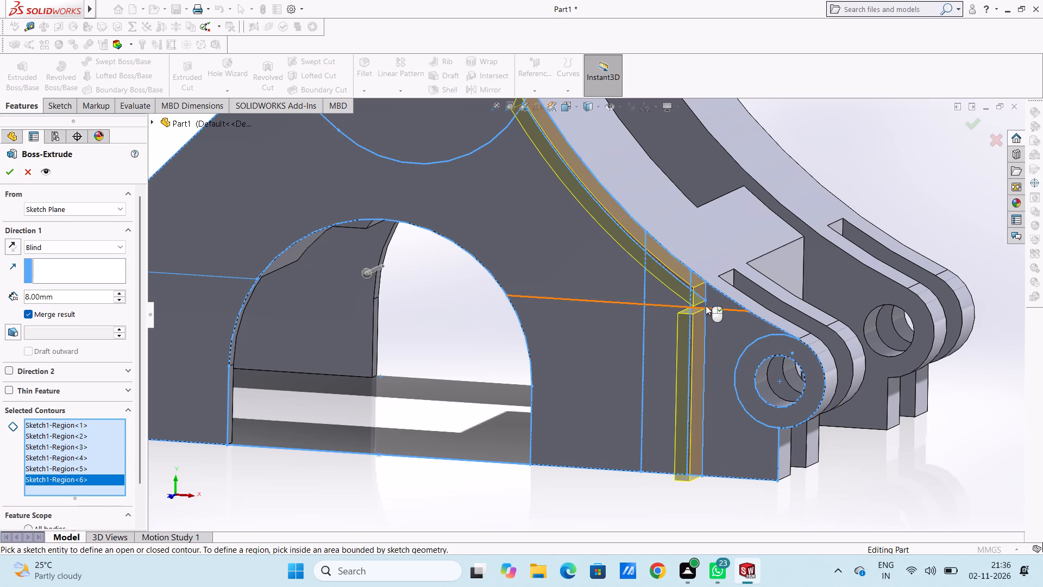
middle_drag(719, 297, 731, 278)
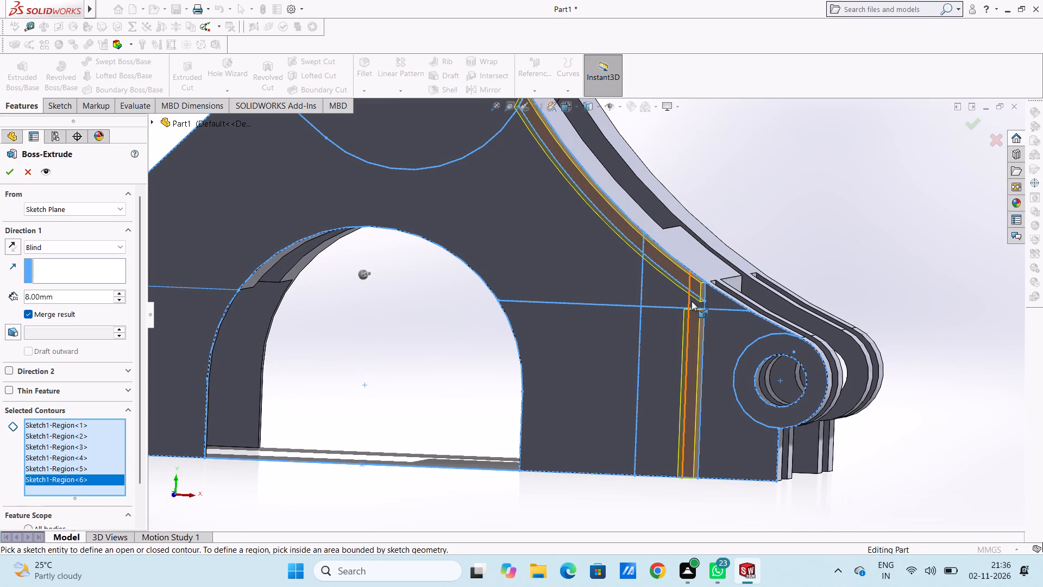
click(695, 303)
scroll(771, 233, up, 3)
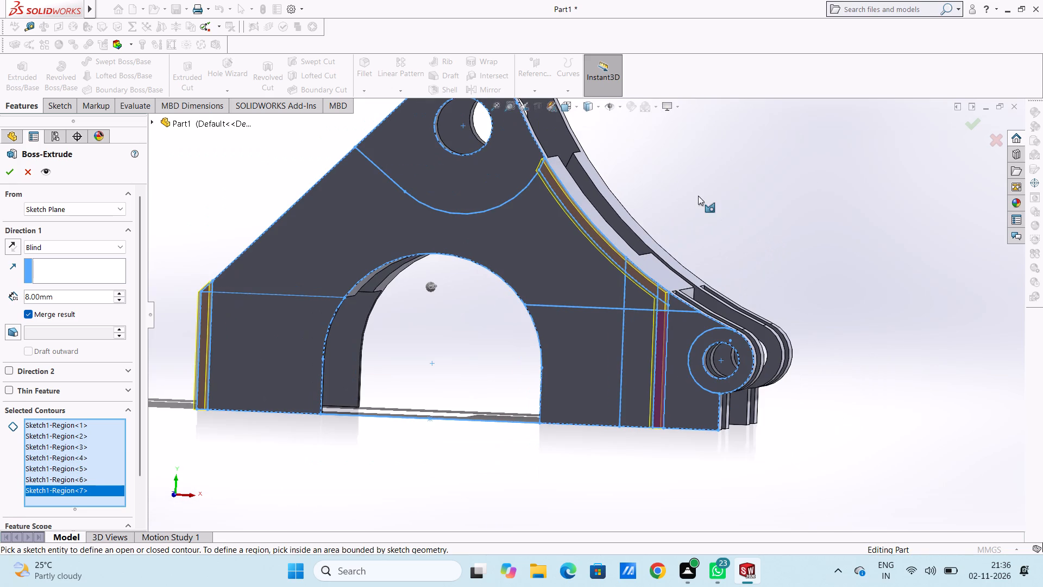
Extrude the selected regions 7 mm, starting from the inner face of the far side's web and inner lug.
middle_drag(693, 206, 654, 286)
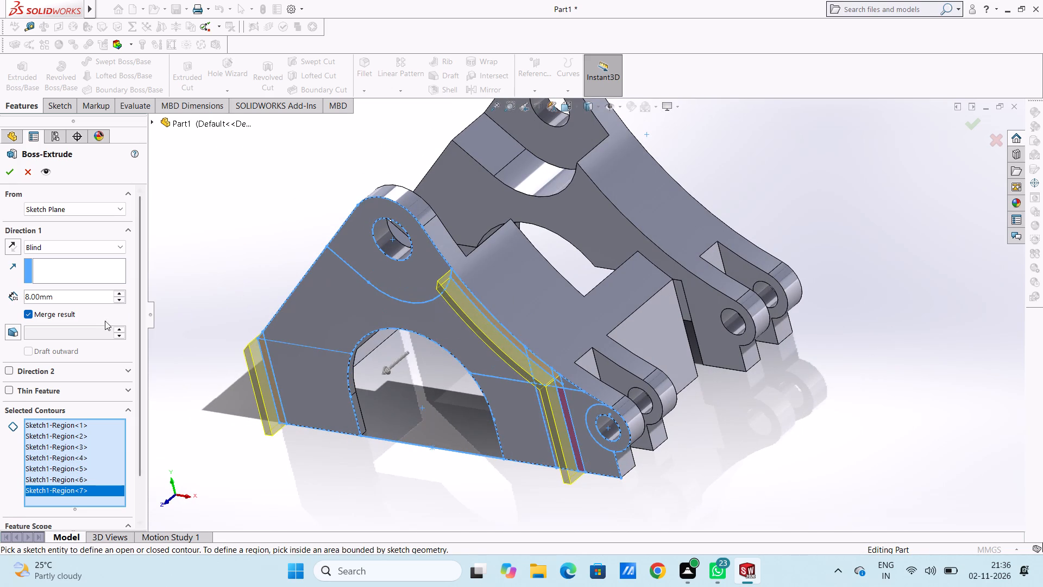
double_click(77, 298)
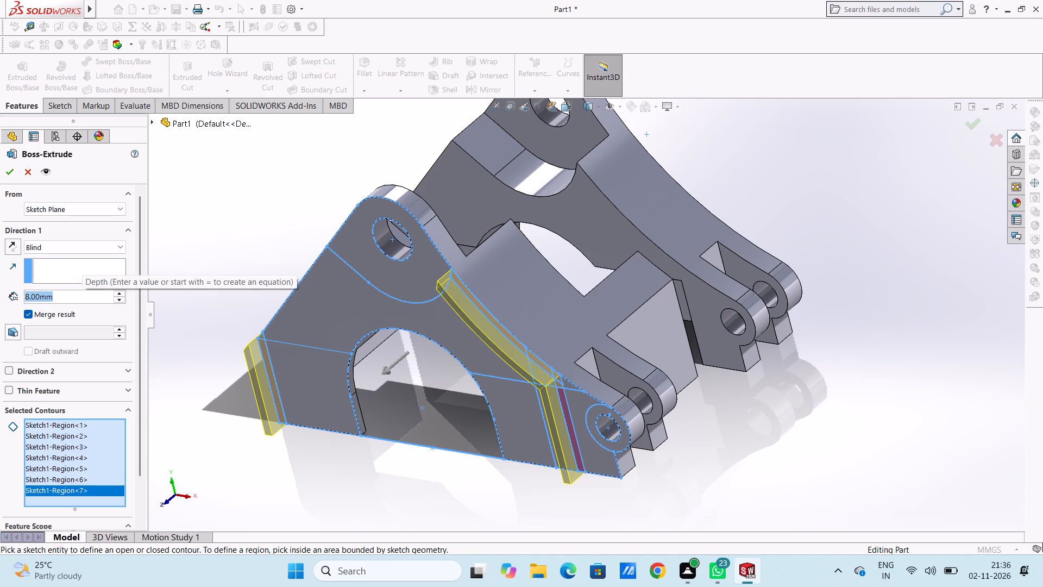
key(7)
key(Return)
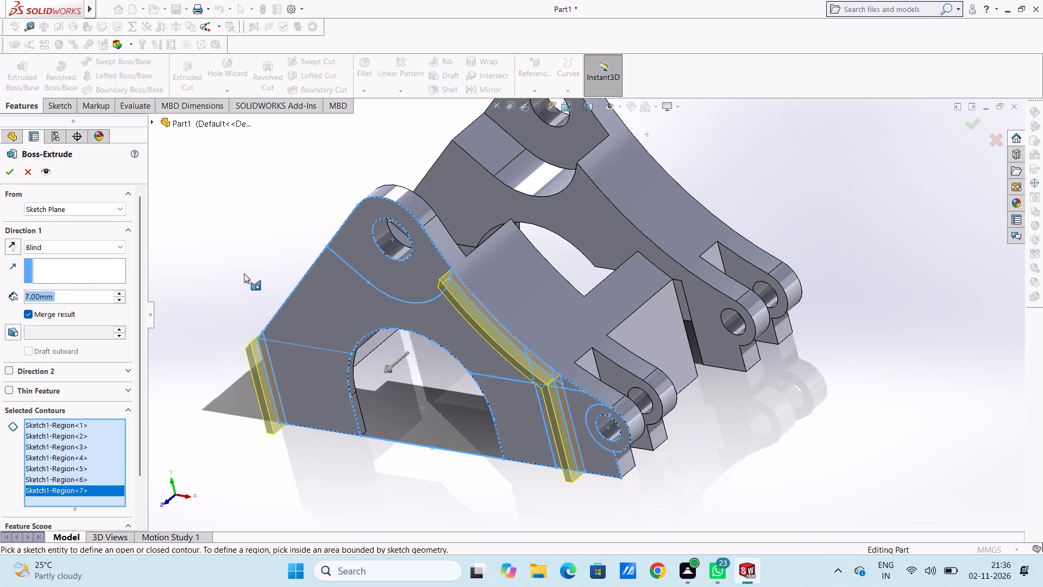
middle_drag(244, 273, 212, 306)
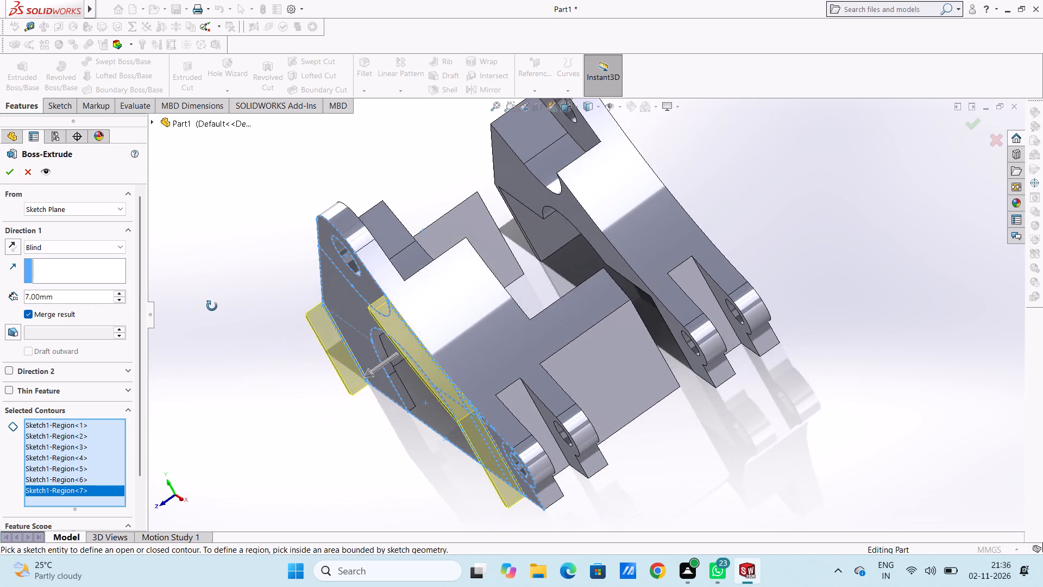
middle_drag(212, 306, 229, 275)
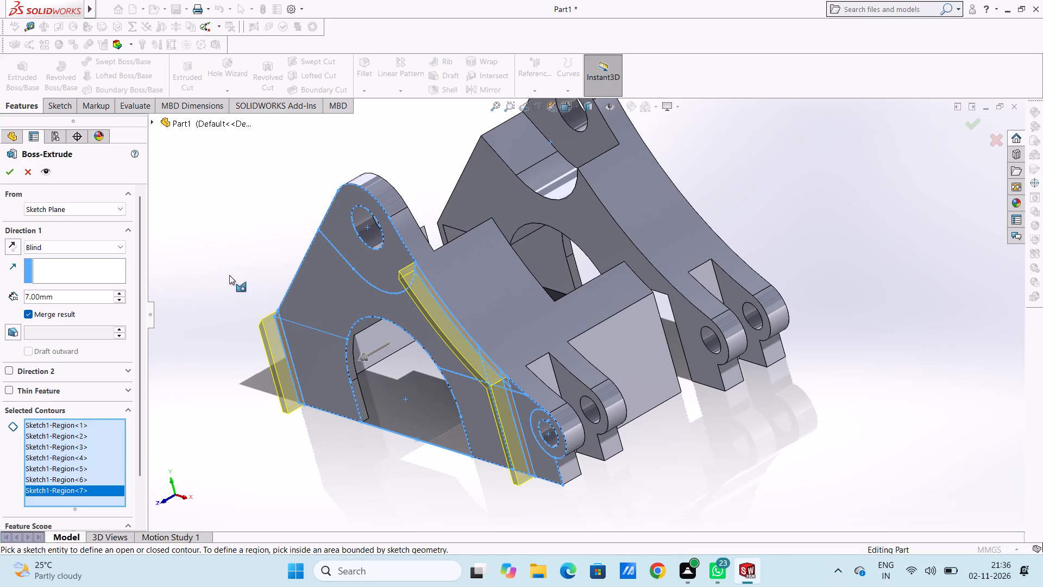
click(68, 246)
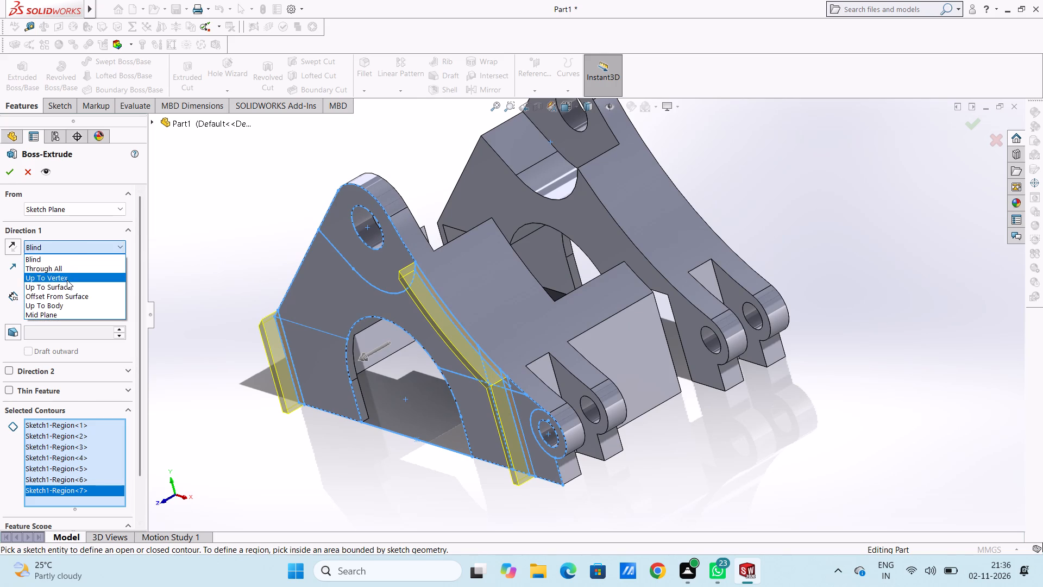
click(165, 240)
click(105, 208)
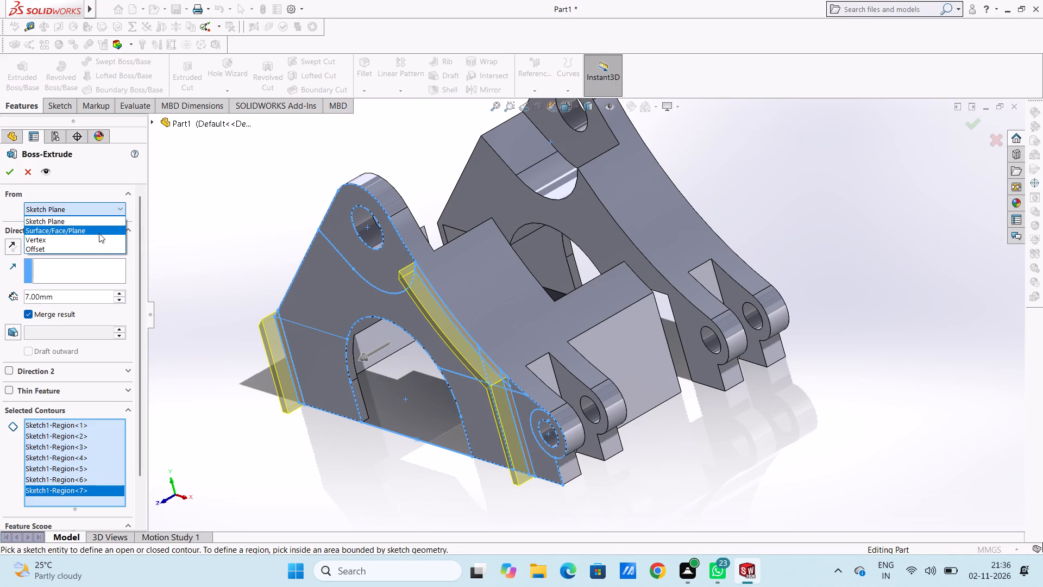
click(99, 233)
click(576, 216)
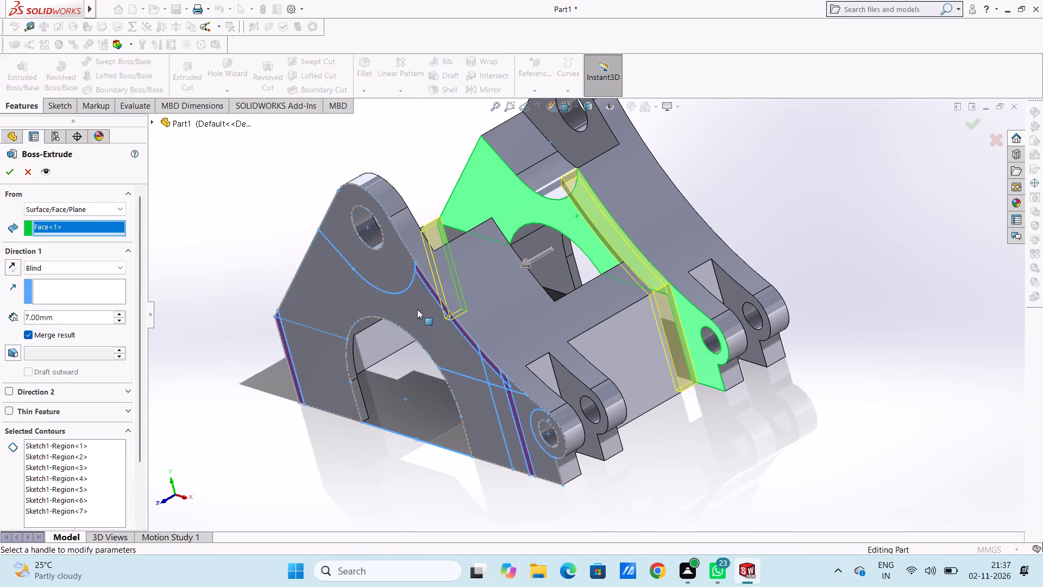
middle_drag(267, 360, 258, 352)
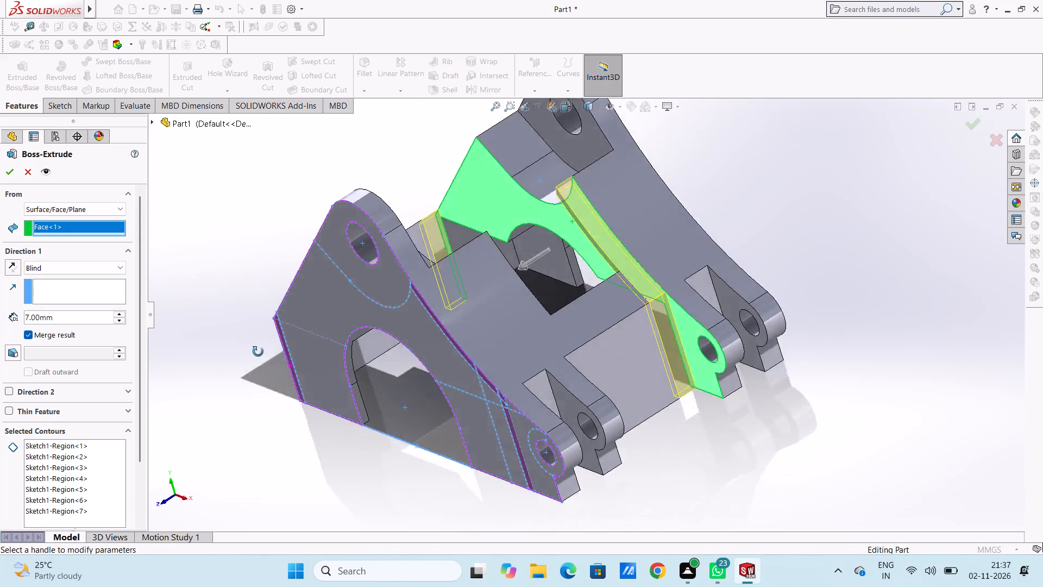
middle_drag(258, 352, 263, 335)
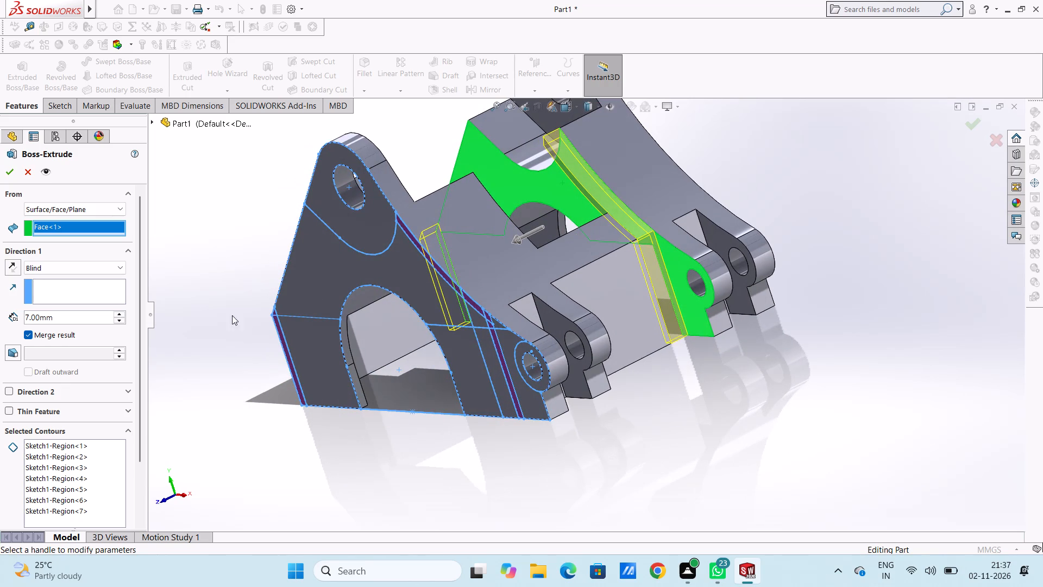
click(11, 176)
click(221, 223)
Examine the joined bracket's side plates, connecting walls and lugs from the front, top, rear and underside.
scroll(236, 244, up, 2)
middle_drag(252, 258, 269, 291)
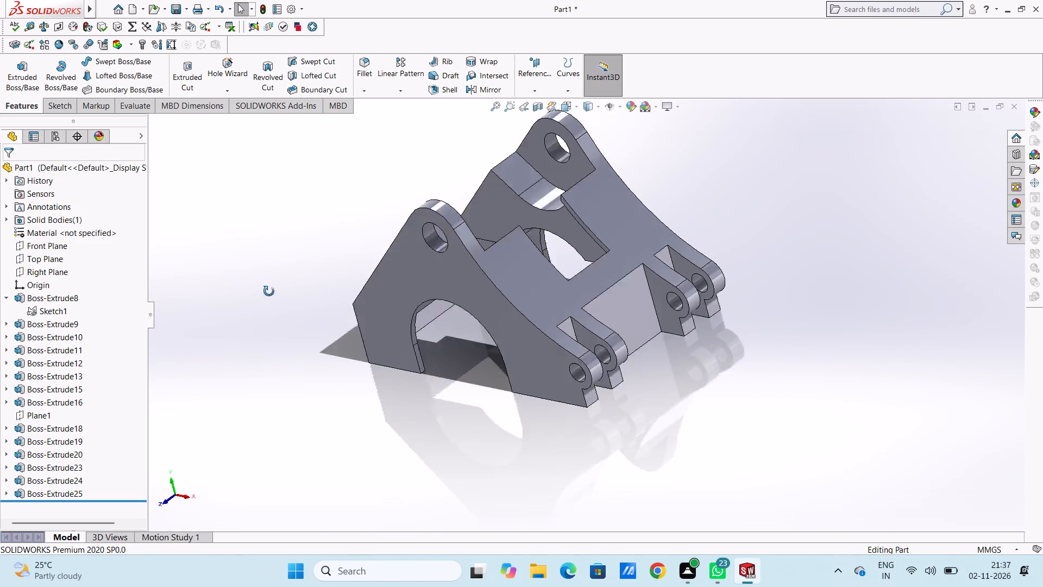
middle_drag(269, 291, 293, 372)
middle_drag(262, 310, 240, 335)
middle_drag(237, 317, 281, 267)
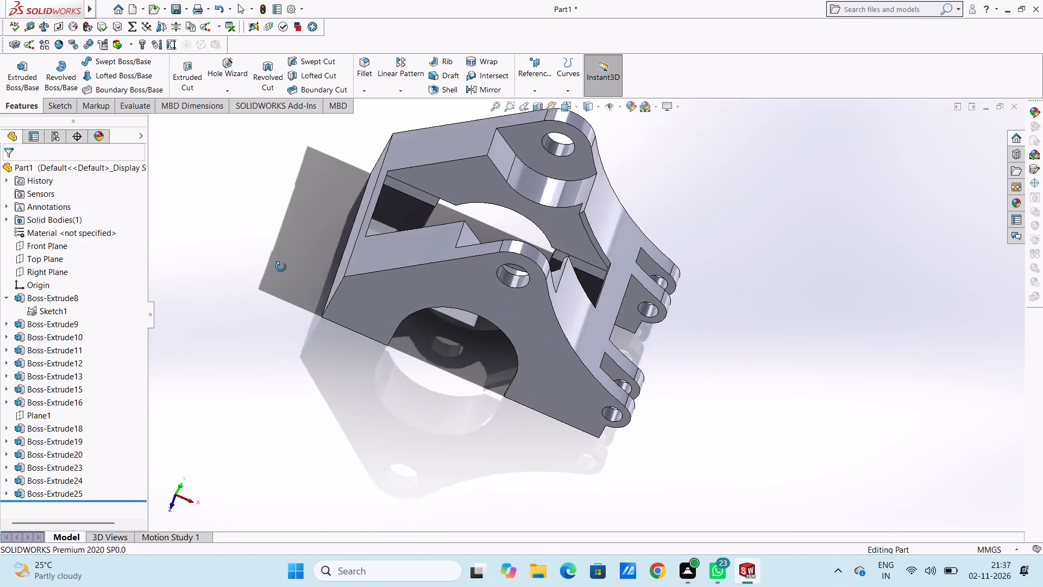
middle_drag(281, 267, 261, 261)
scroll(342, 313, up, 3)
middle_drag(365, 350, 304, 305)
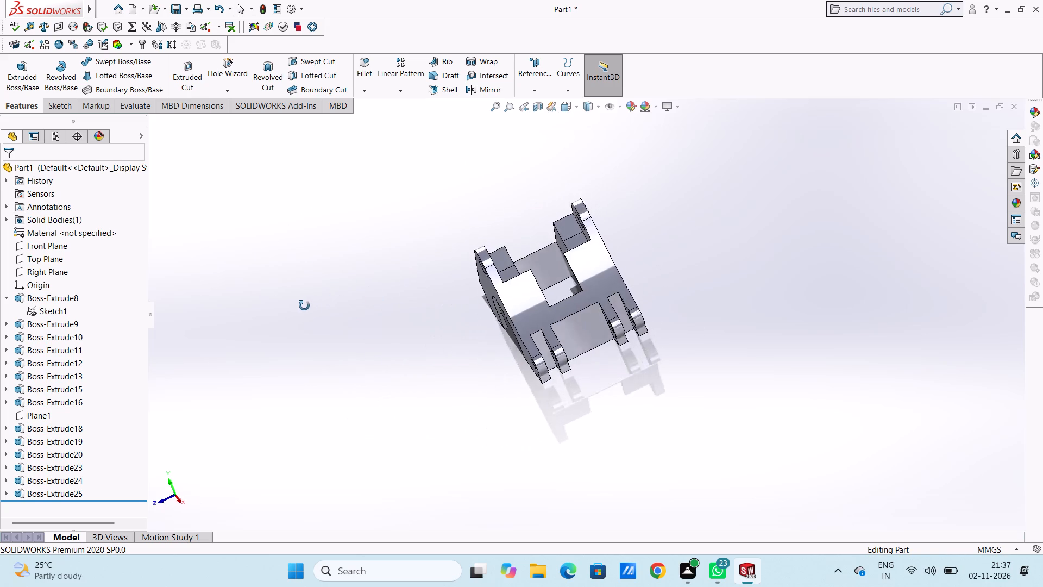
middle_drag(304, 305, 340, 357)
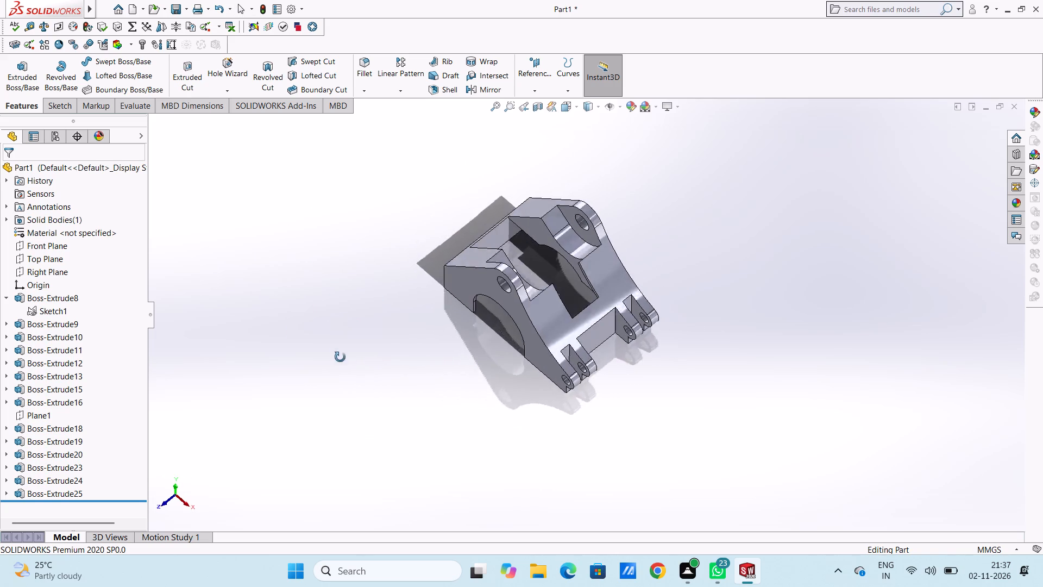
middle_drag(340, 357, 342, 324)
middle_drag(367, 355, 340, 288)
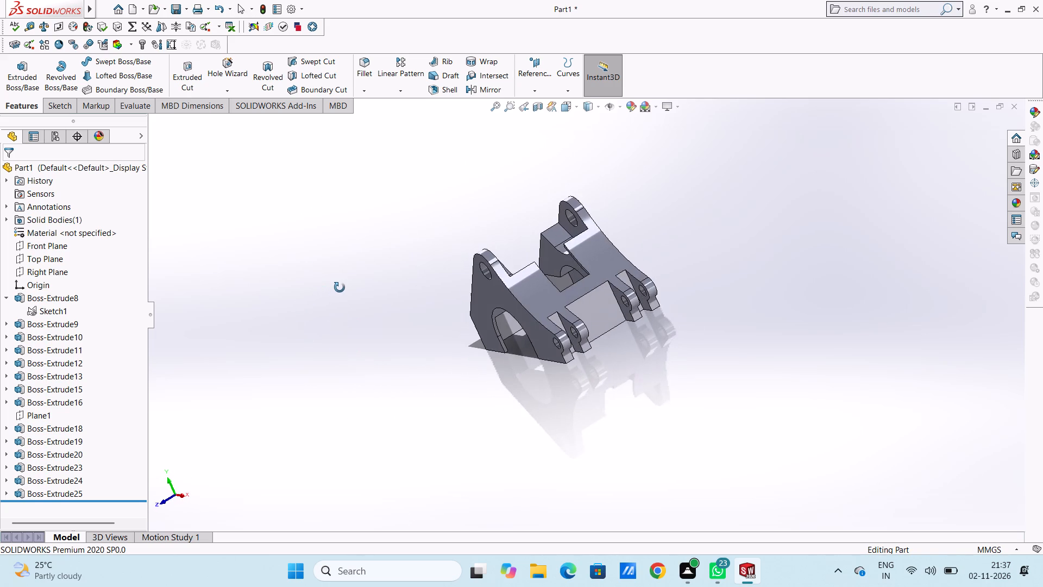
middle_drag(340, 288, 271, 307)
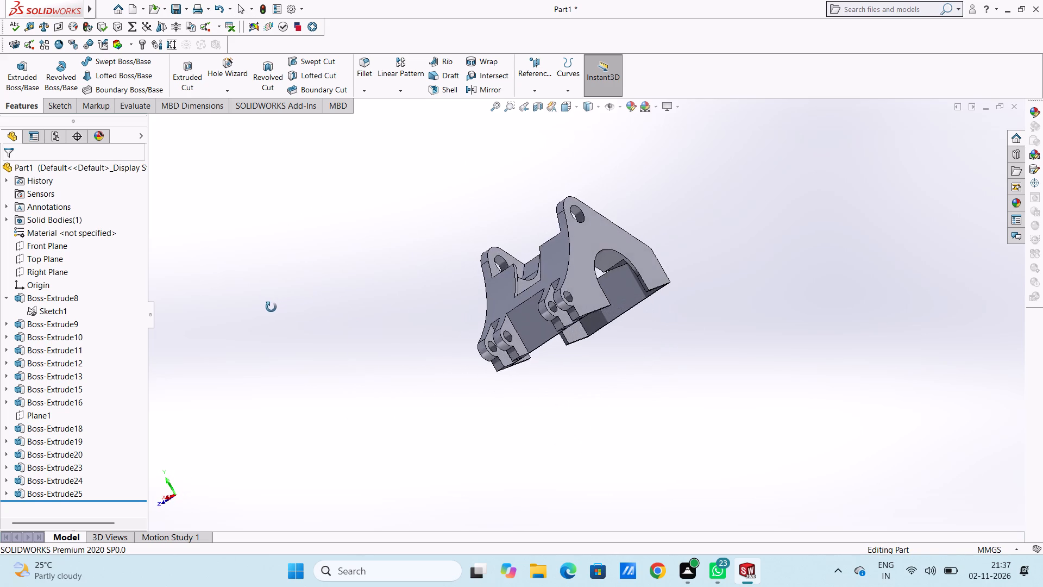
middle_drag(271, 307, 328, 319)
middle_drag(429, 388, 417, 384)
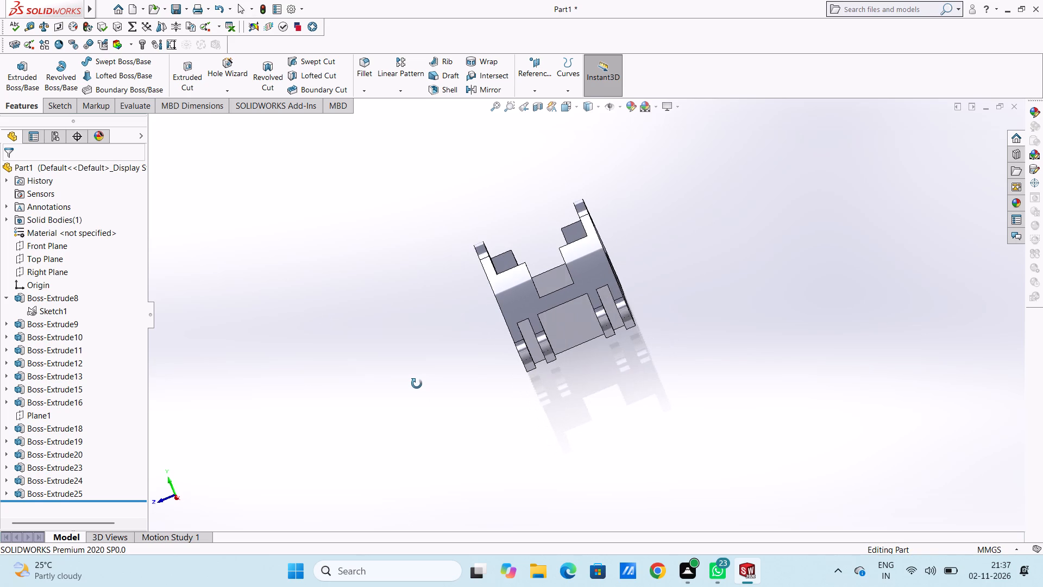
middle_drag(417, 384, 500, 343)
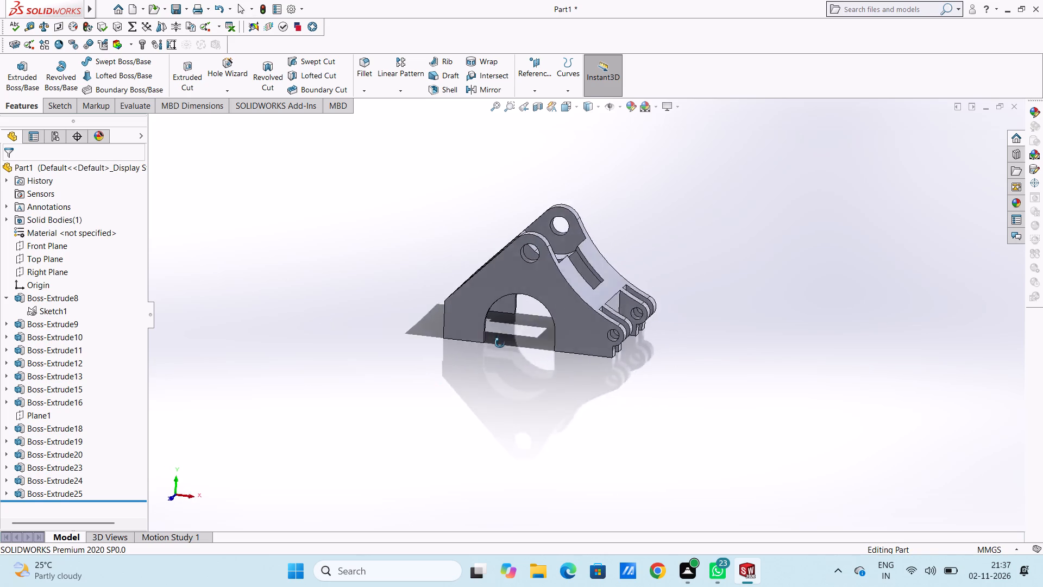
middle_drag(500, 343, 338, 316)
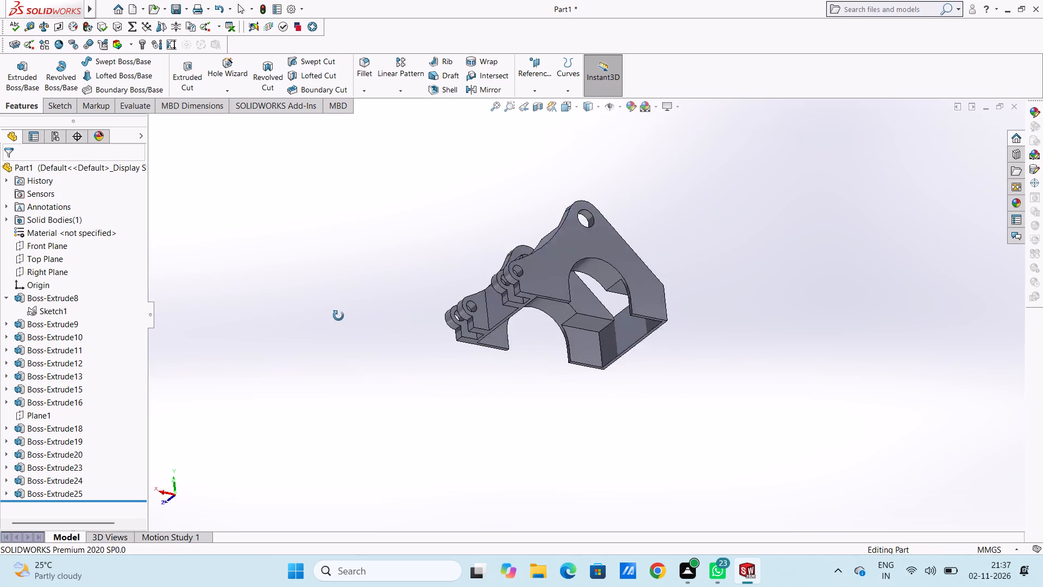
middle_drag(338, 316, 455, 290)
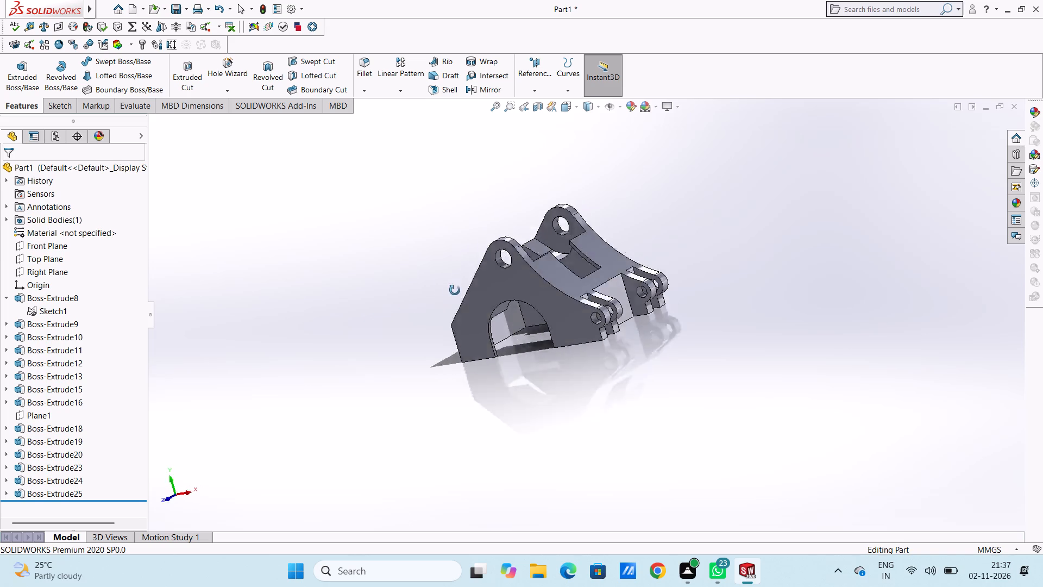
Examine the bracket's side plates, central opening and connecting walls from the top and from several oblique angles.
middle_drag(455, 290, 481, 421)
middle_drag(516, 293, 554, 367)
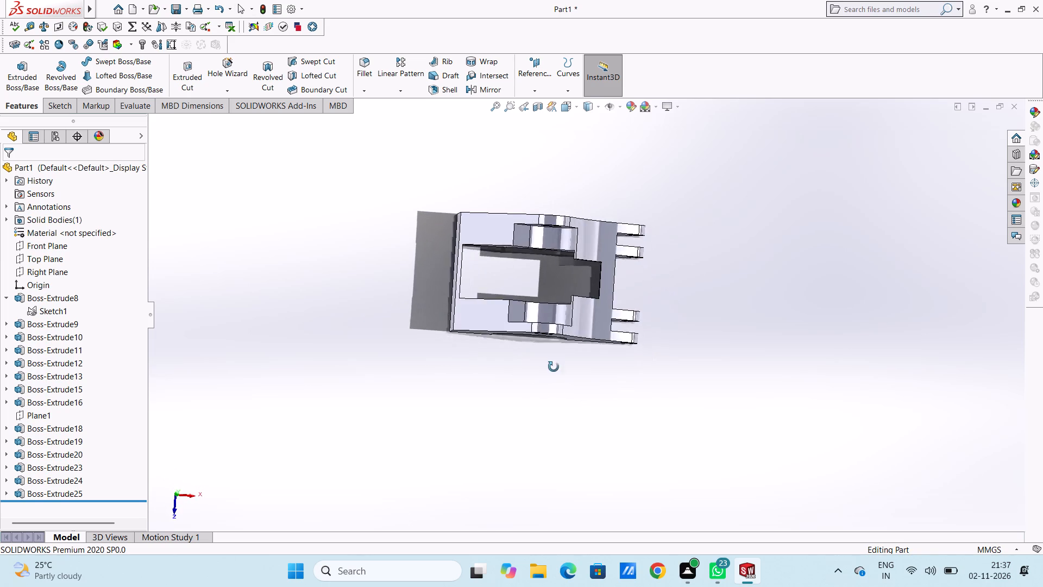
middle_drag(554, 367, 556, 219)
middle_drag(453, 316, 428, 259)
middle_drag(389, 319, 386, 307)
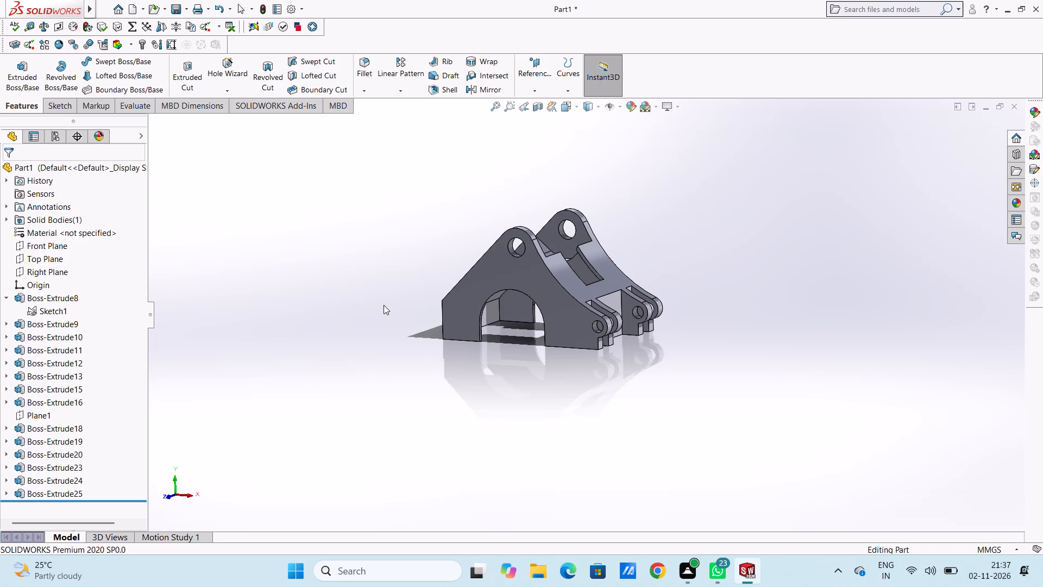
key(ctrl+5)
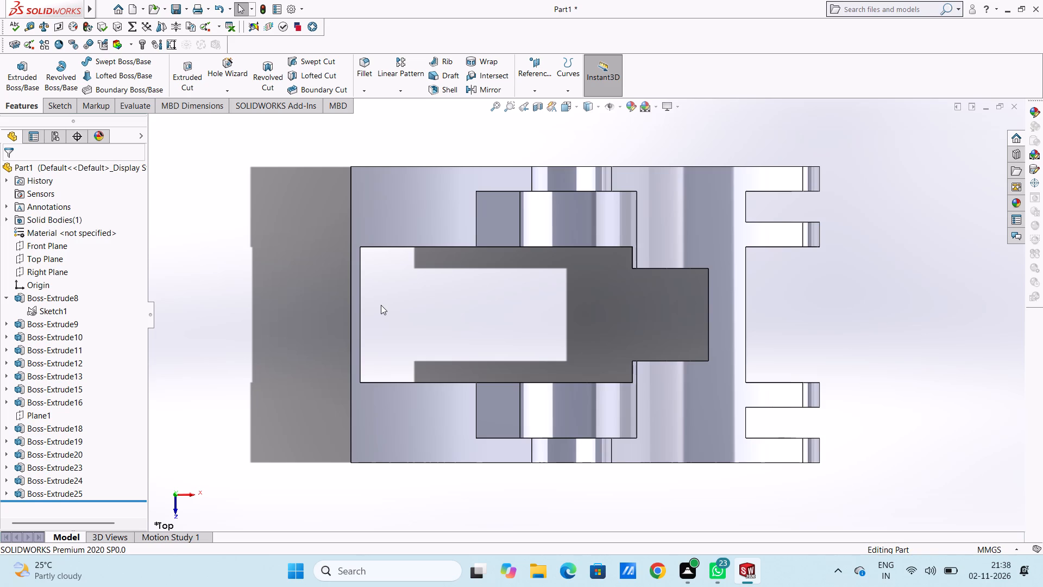
scroll(465, 281, up, 2)
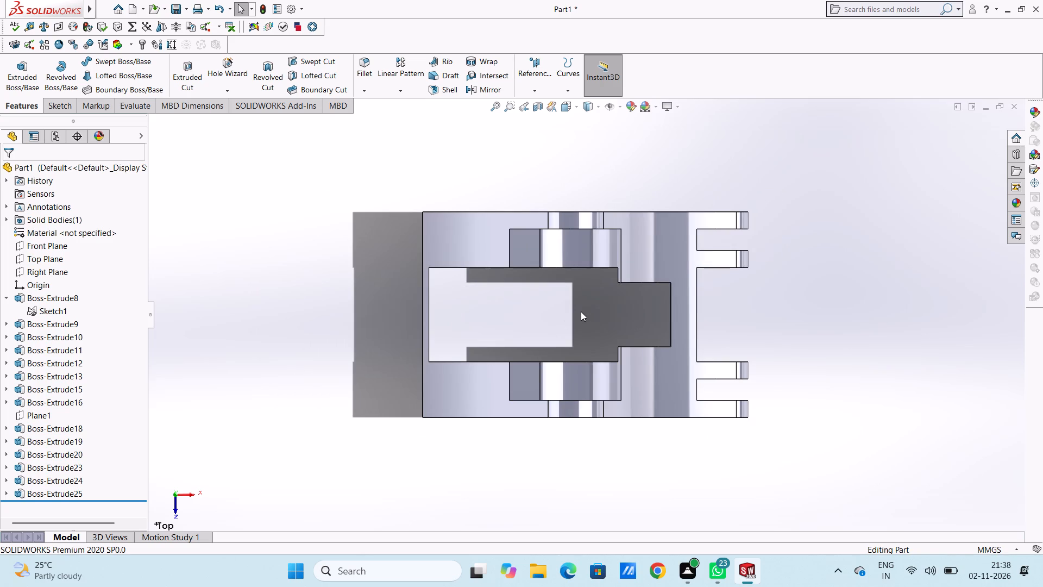
middle_drag(581, 310, 617, 273)
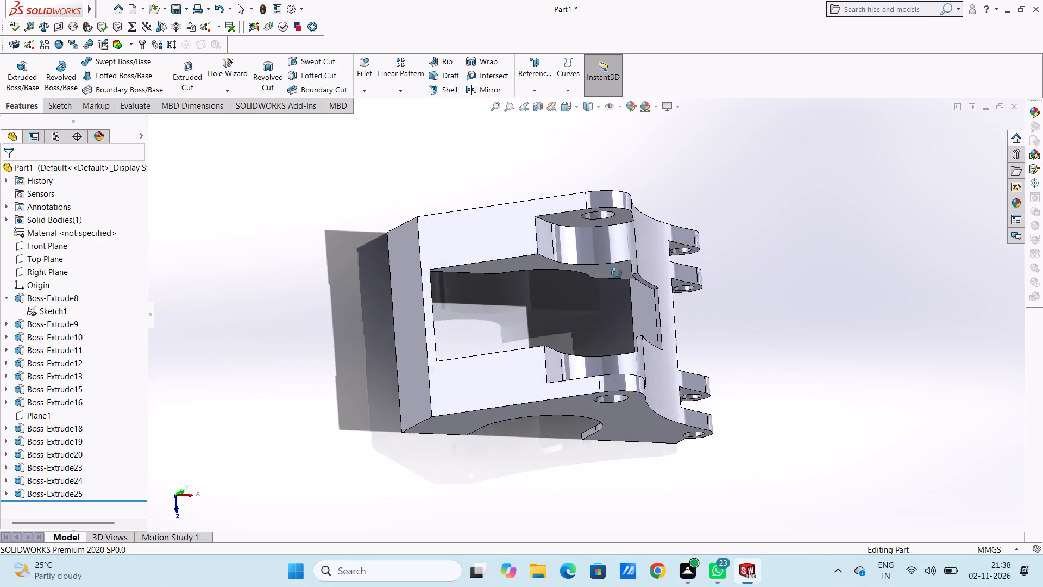
middle_drag(617, 273, 581, 340)
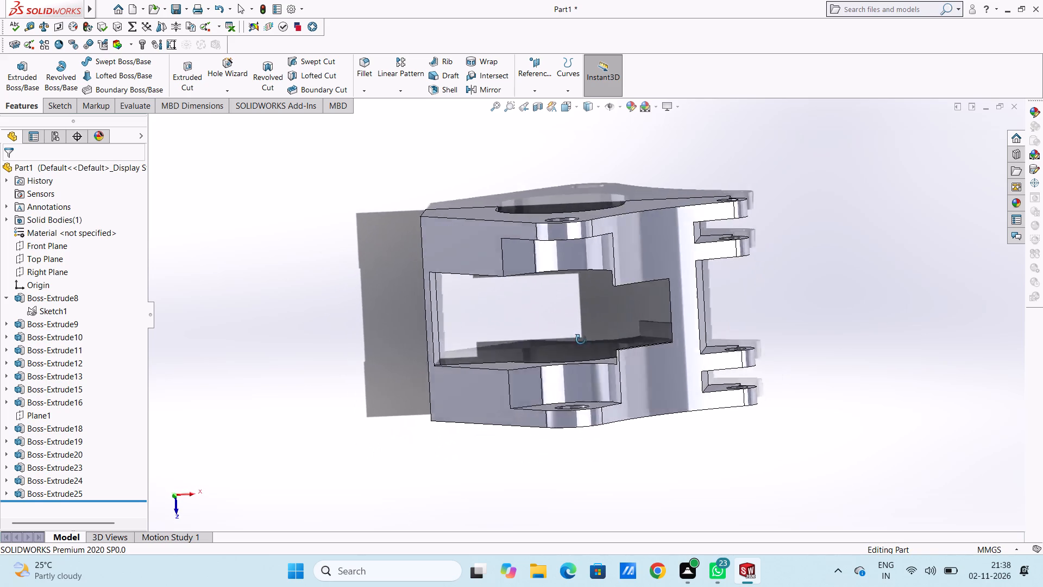
middle_drag(581, 340, 588, 317)
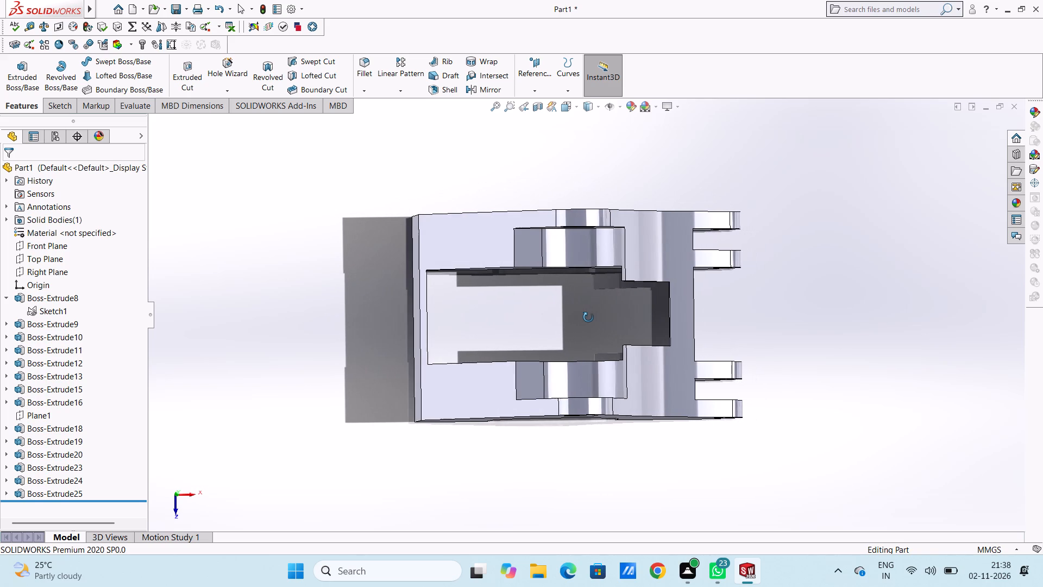
middle_drag(588, 317, 593, 268)
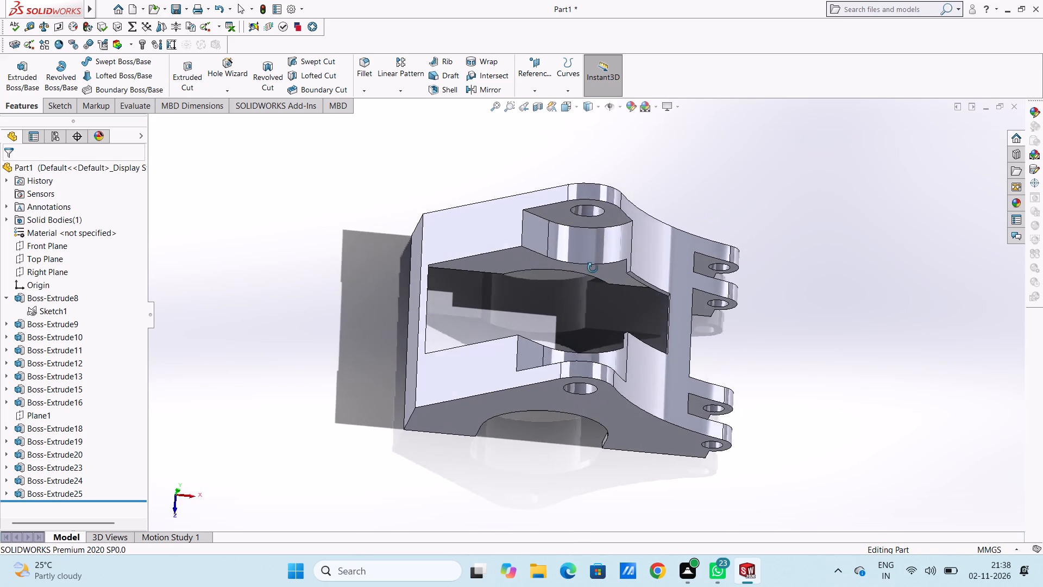
middle_drag(593, 268, 592, 268)
middle_drag(590, 311, 574, 266)
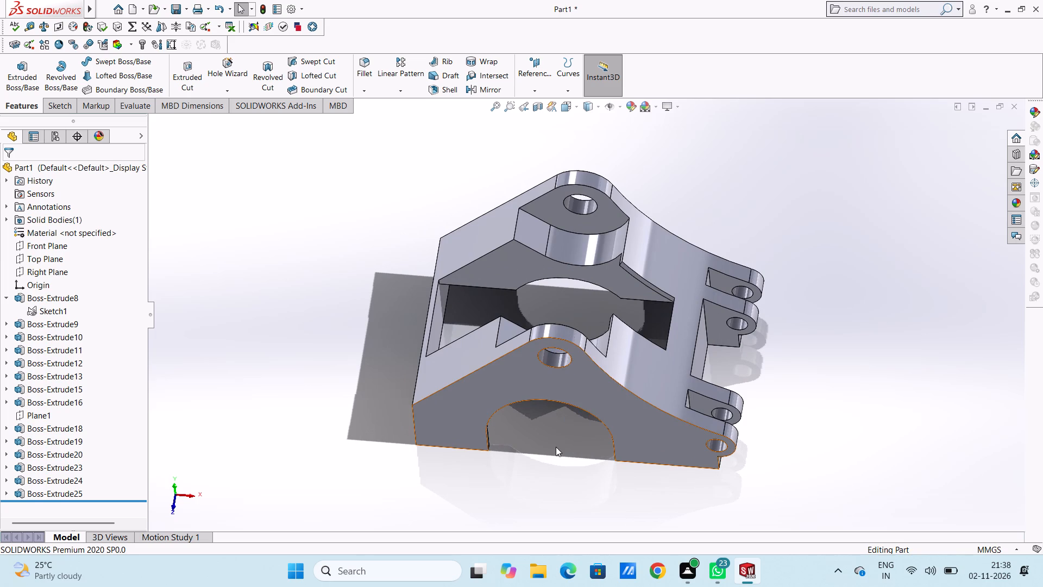
middle_click(557, 447)
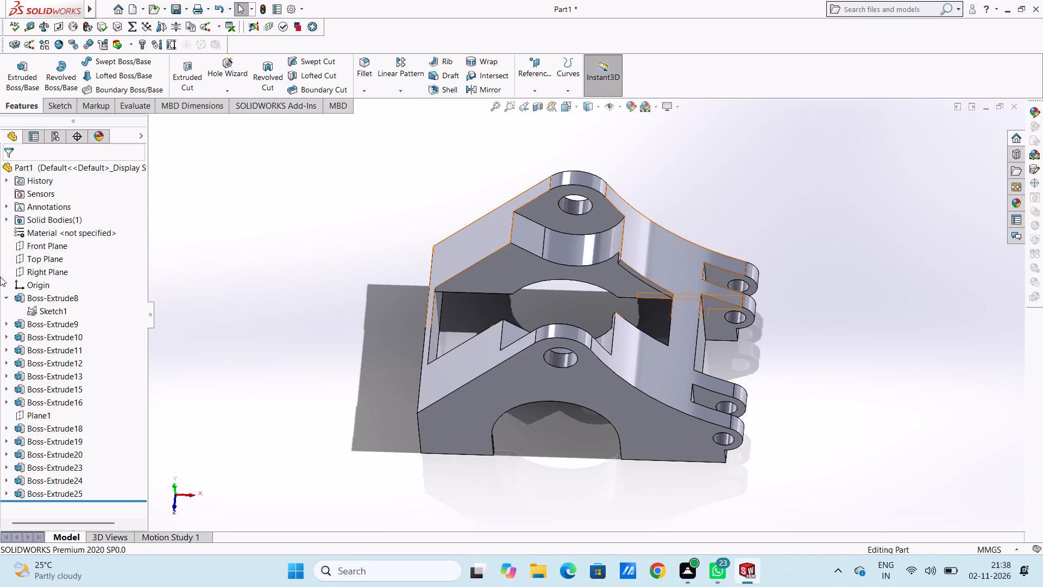
middle_drag(2, 264, 20, 167)
middle_drag(293, 287, 313, 246)
scroll(320, 276, down, 1)
scroll(354, 298, up, 3)
middle_drag(374, 338, 344, 296)
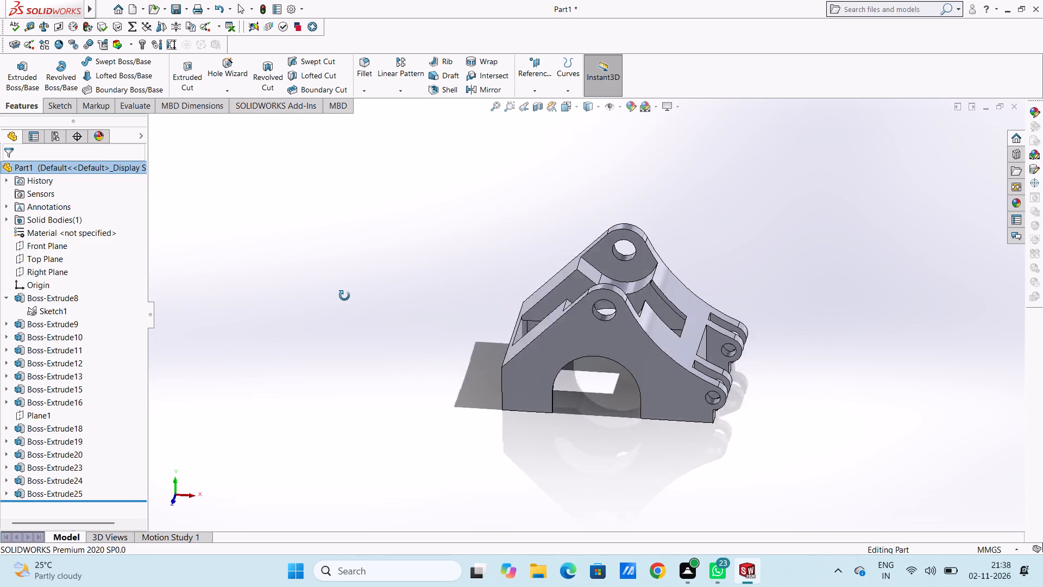
middle_drag(344, 296, 372, 393)
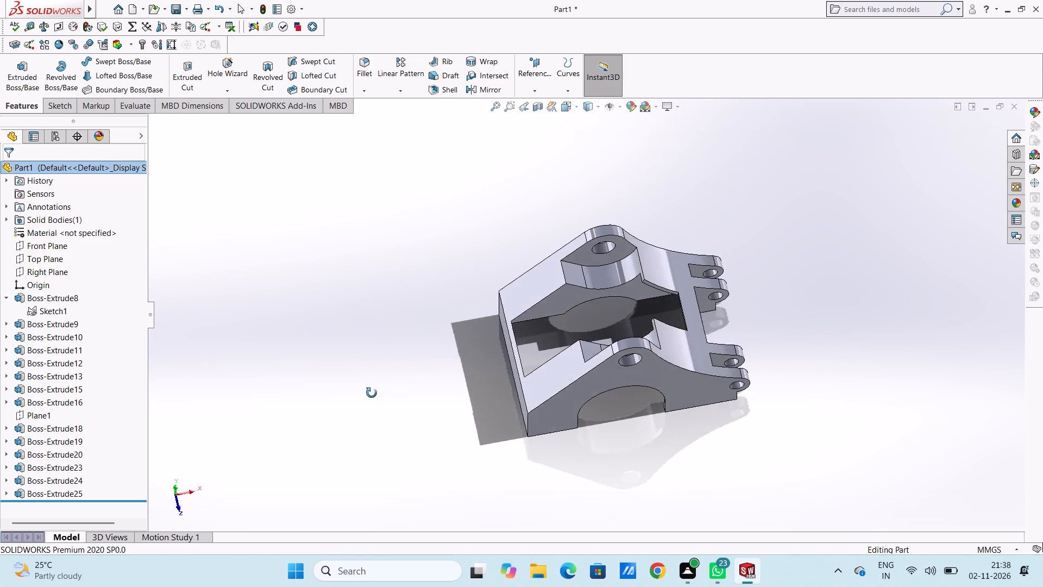
middle_drag(372, 393, 344, 335)
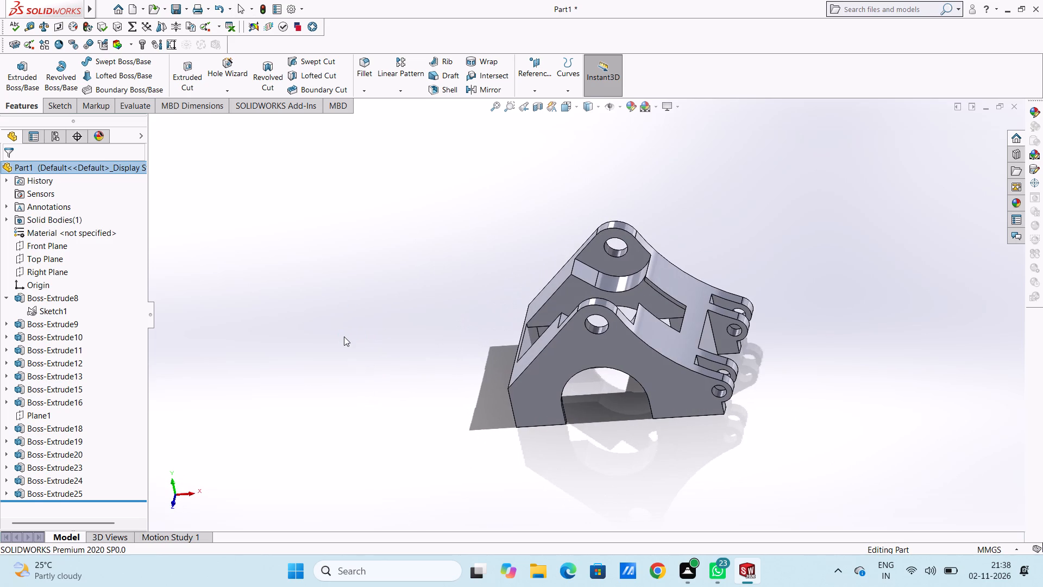
Examine the bracket from the front and underside, including the arch cut-outs and the hollow spaces between the plates.
key(ctrl+1)
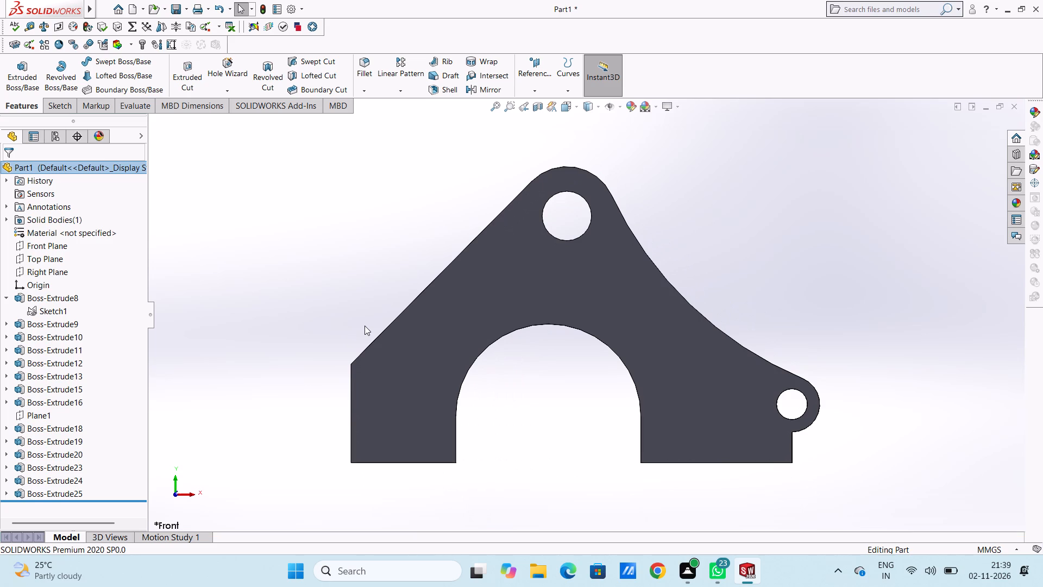
middle_drag(326, 261, 325, 260)
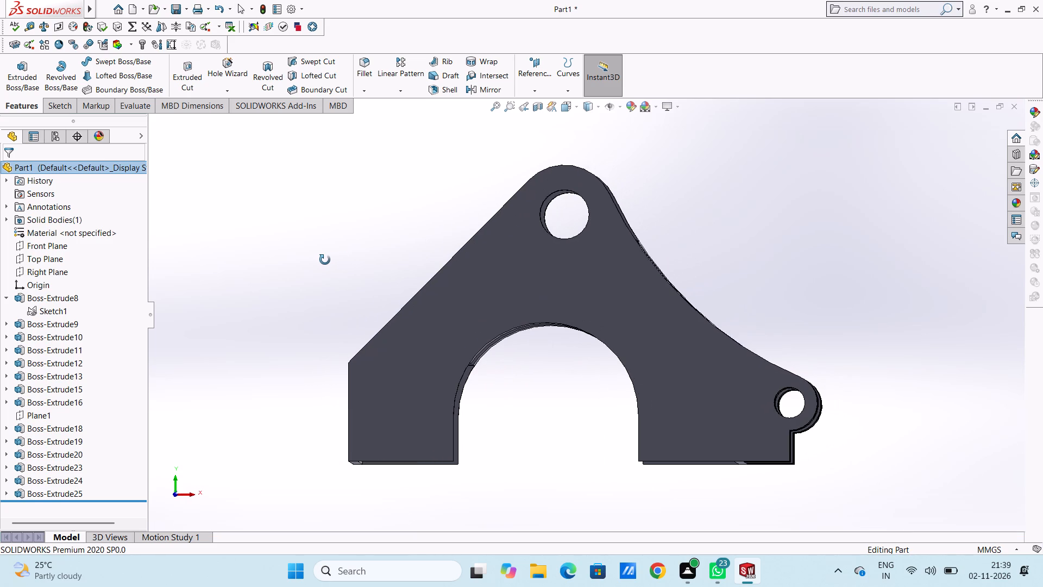
middle_drag(325, 260, 342, 210)
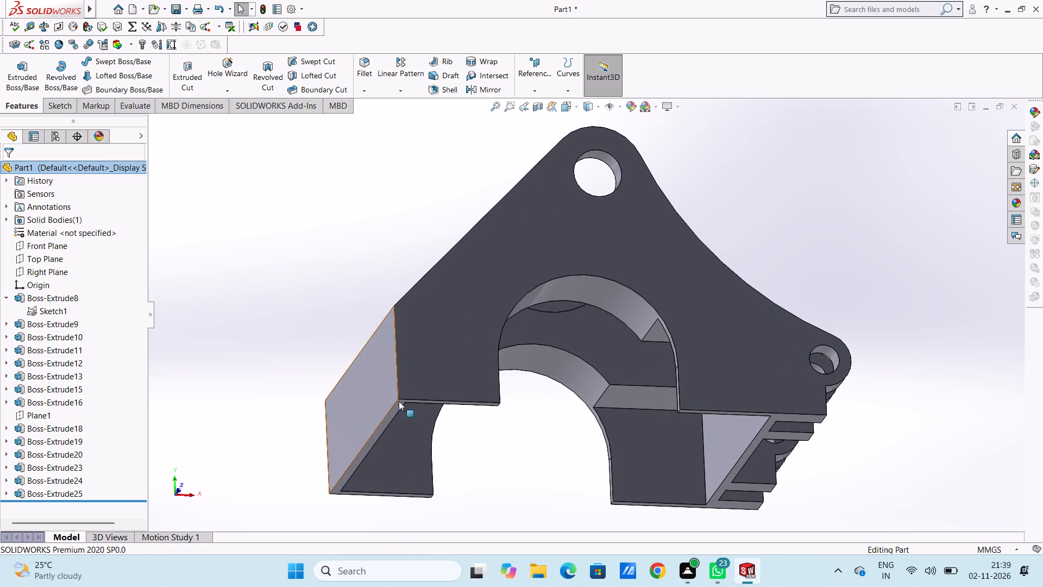
middle_drag(491, 427, 457, 239)
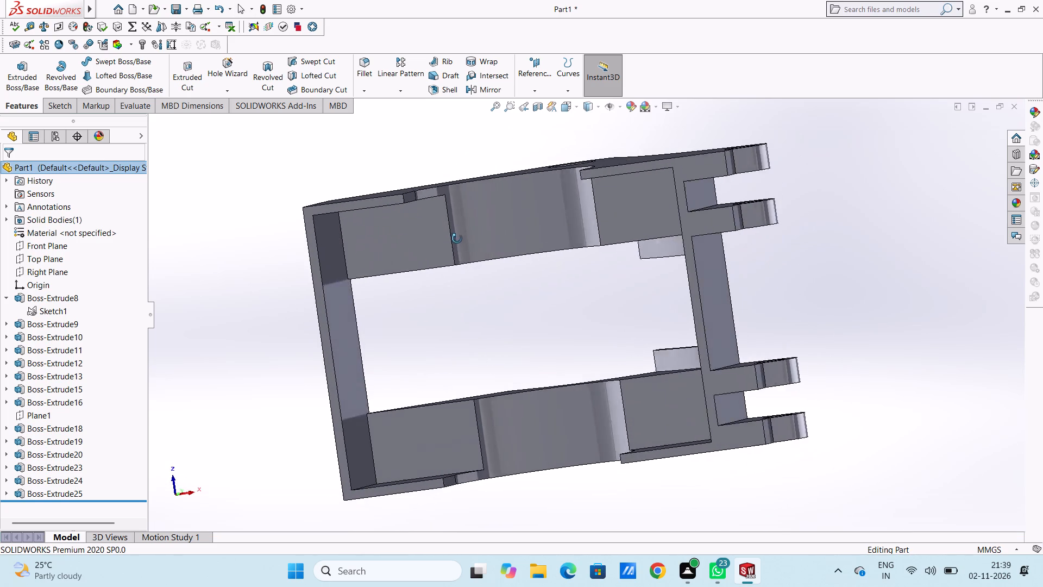
middle_drag(457, 239, 476, 242)
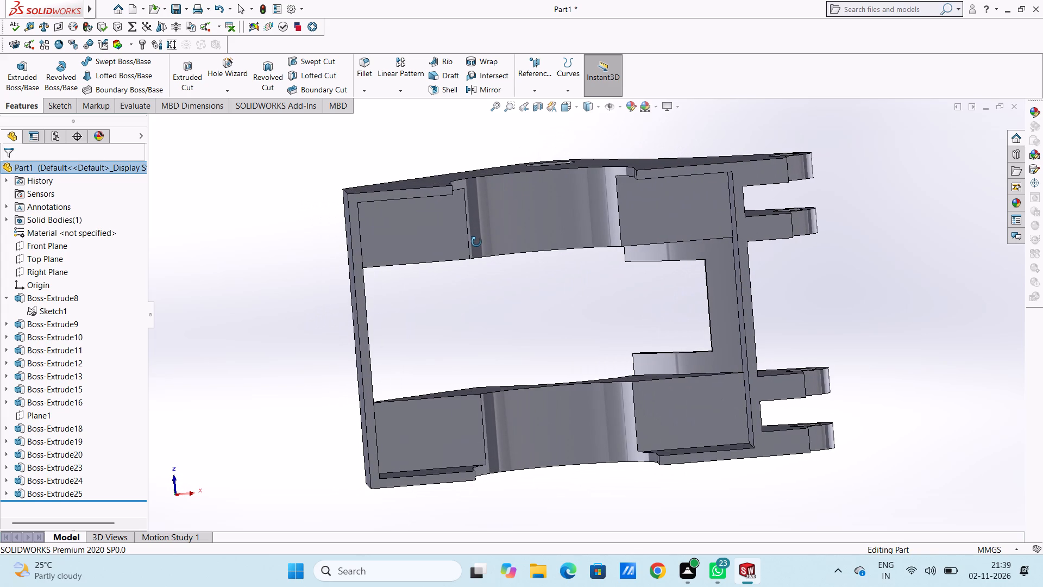
middle_drag(476, 242, 464, 451)
middle_drag(474, 347, 483, 502)
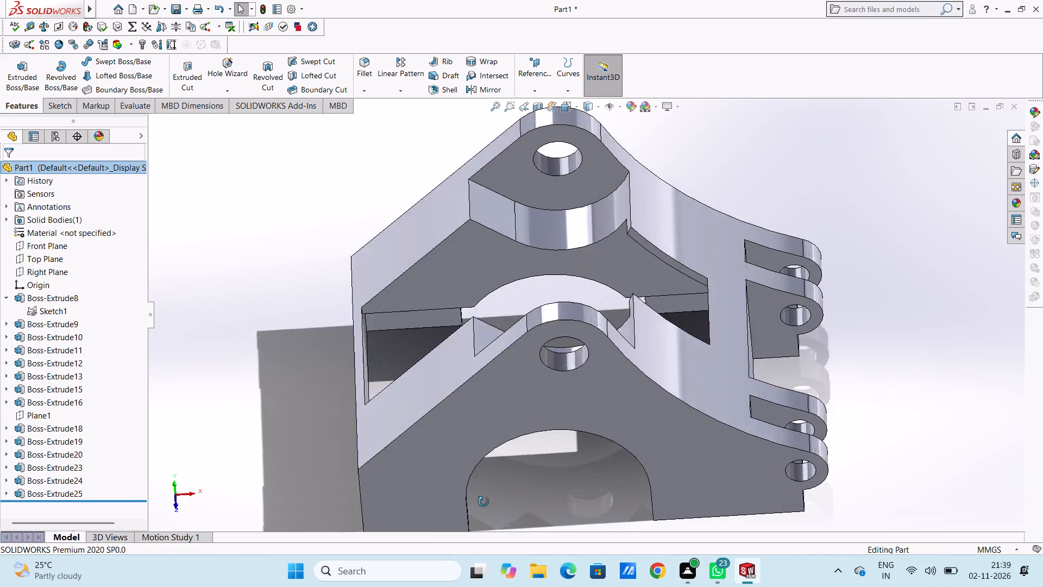
middle_drag(483, 502, 483, 429)
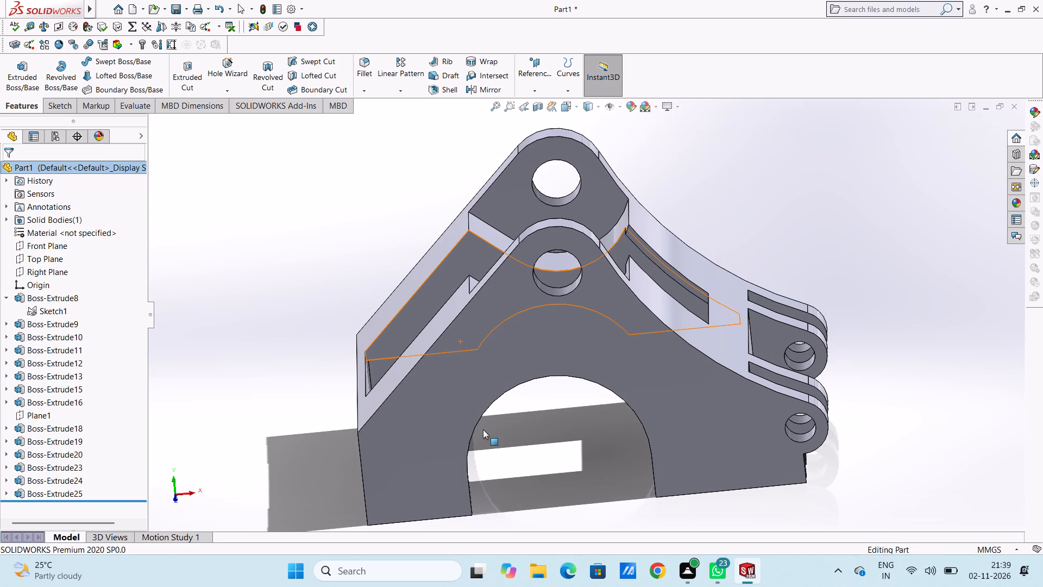
middle_drag(422, 436, 447, 322)
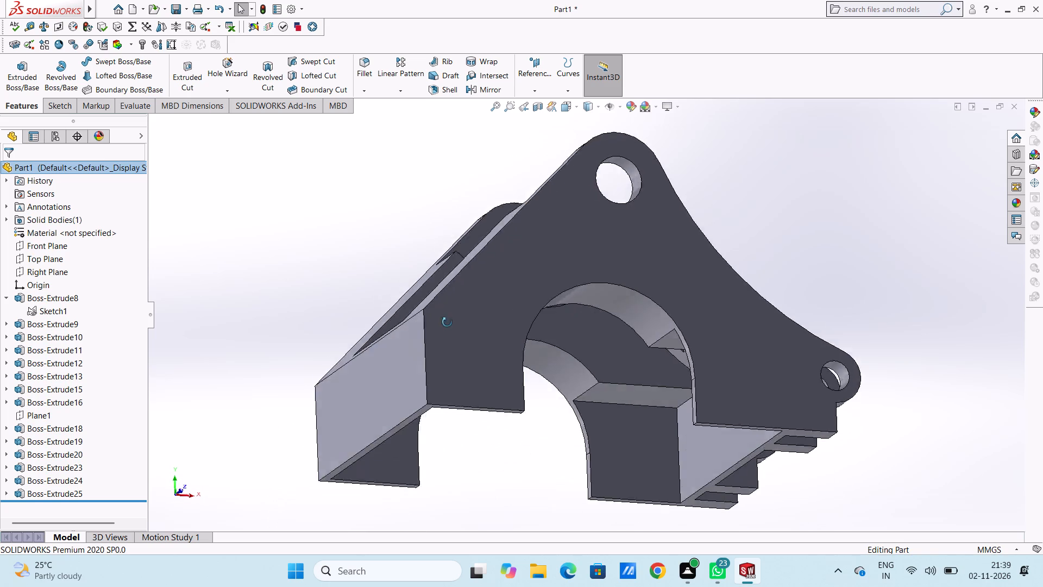
middle_drag(447, 322, 428, 374)
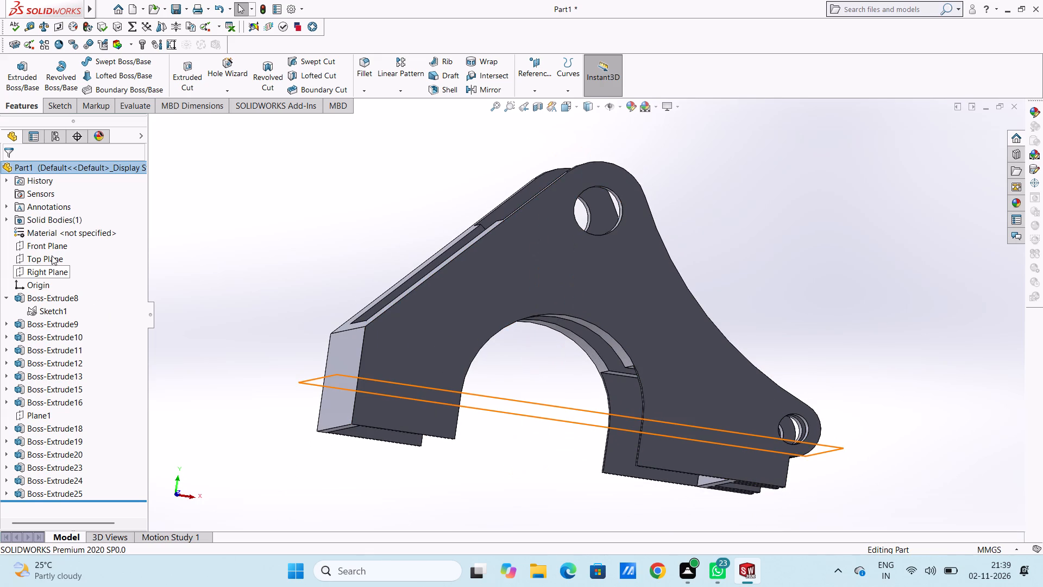
Start a new sketch on the Top Plane and view the bracket from the top.
click(52, 255)
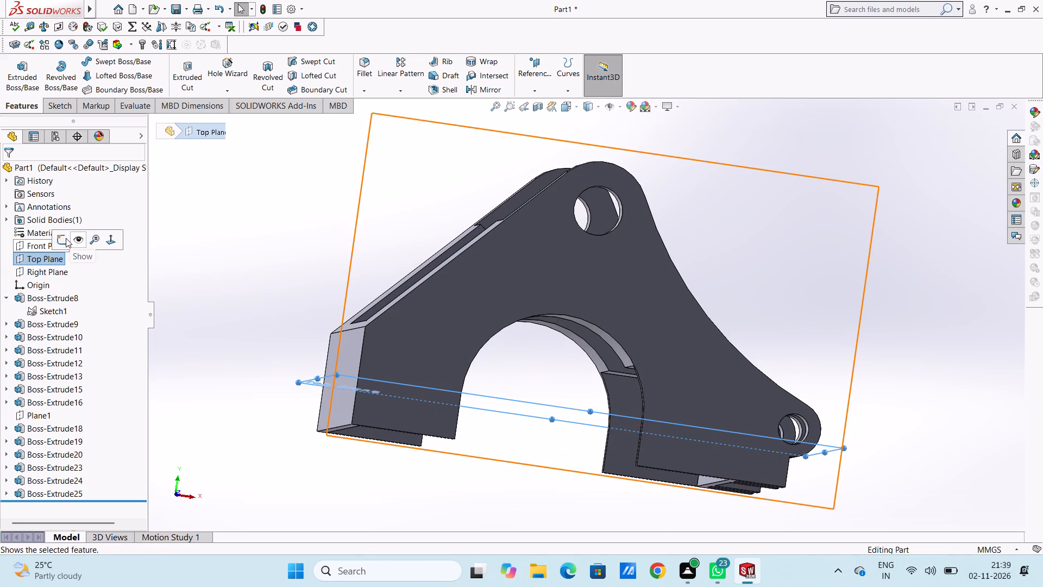
click(66, 238)
click(300, 240)
middle_drag(362, 238, 359, 267)
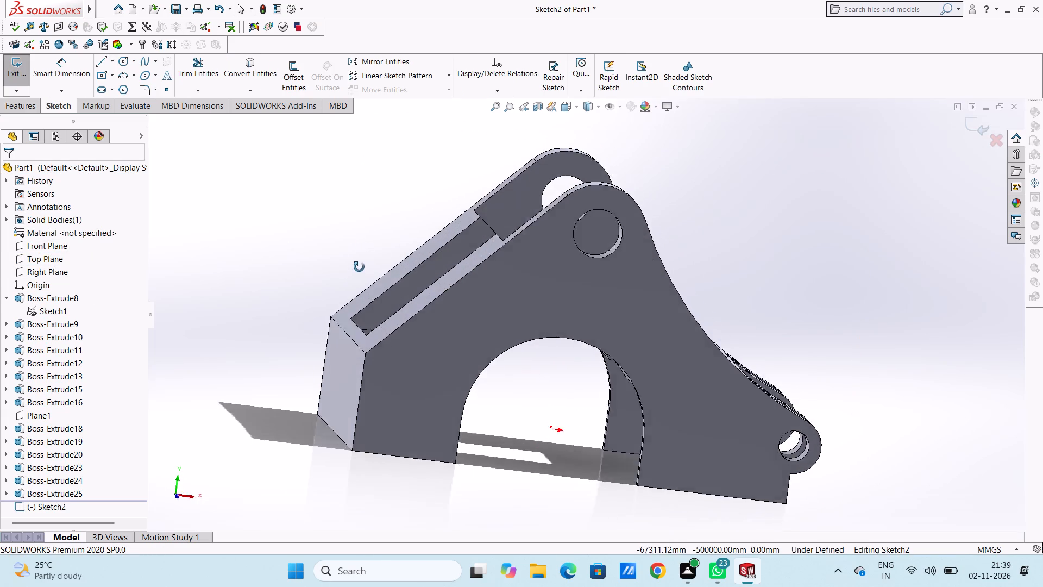
middle_drag(359, 267, 341, 326)
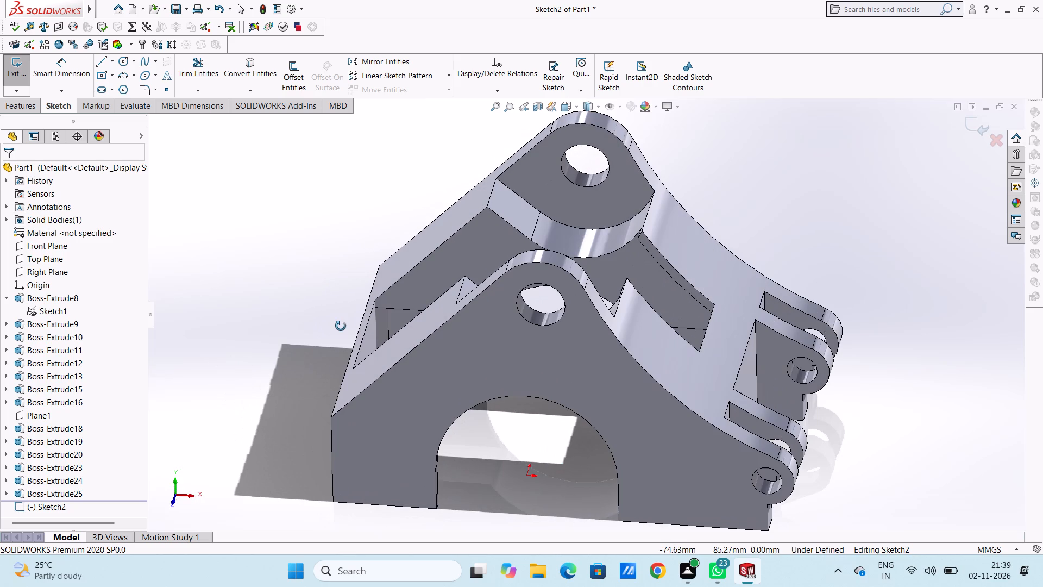
middle_drag(341, 326, 335, 312)
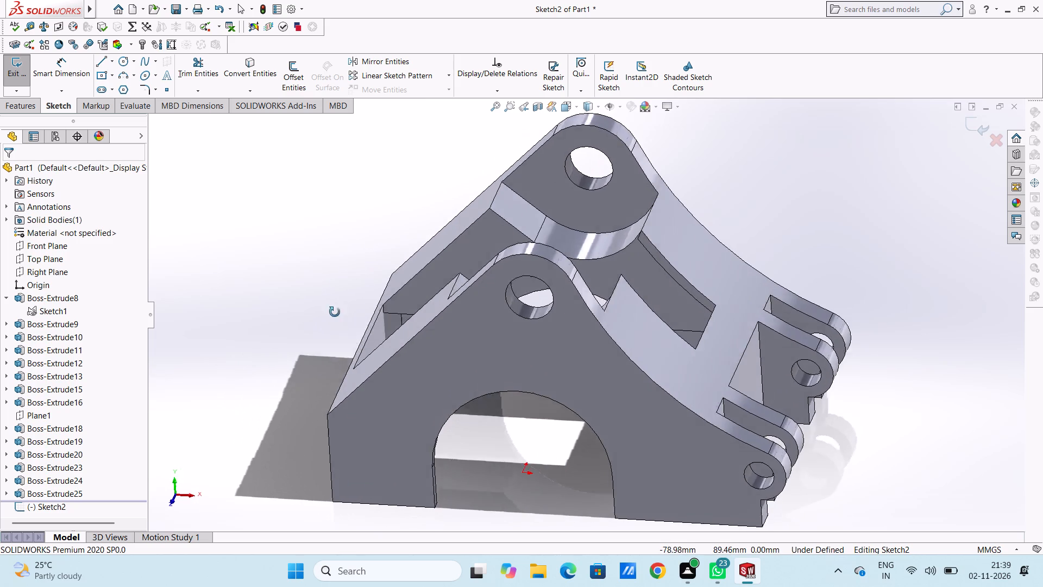
middle_drag(335, 312, 349, 299)
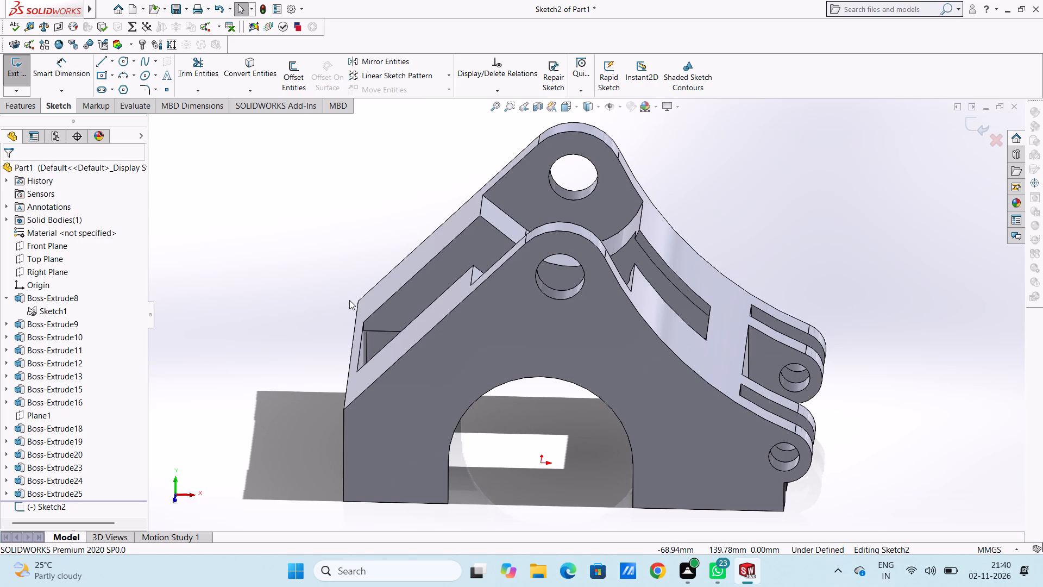
key(ctrl+5)
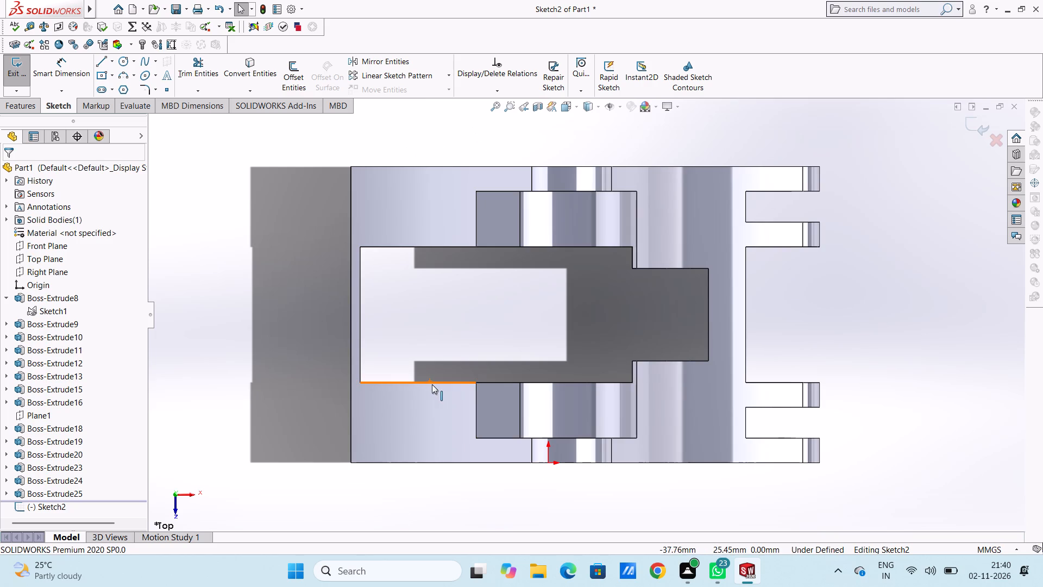
Sketch a circle of 10 mm radius over the near side of the bracket, between the outer end wall and the large lug.
click(123, 60)
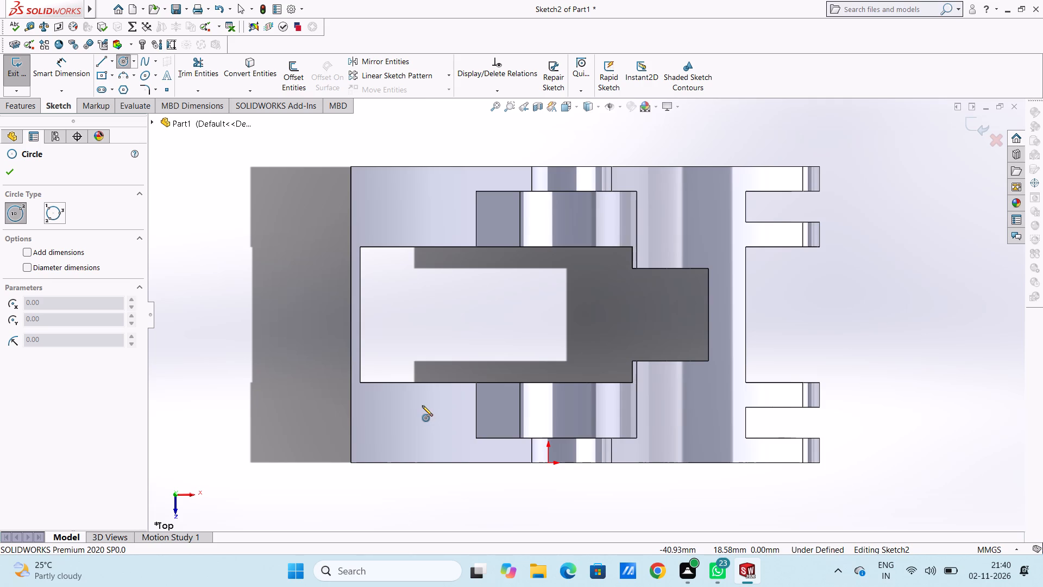
click(422, 415)
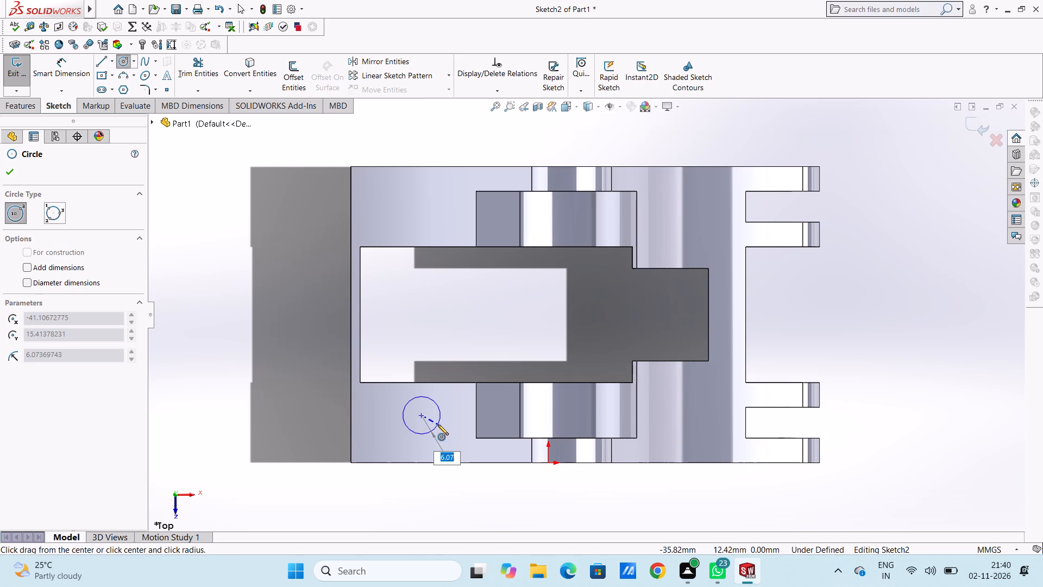
text(10)
key(Return)
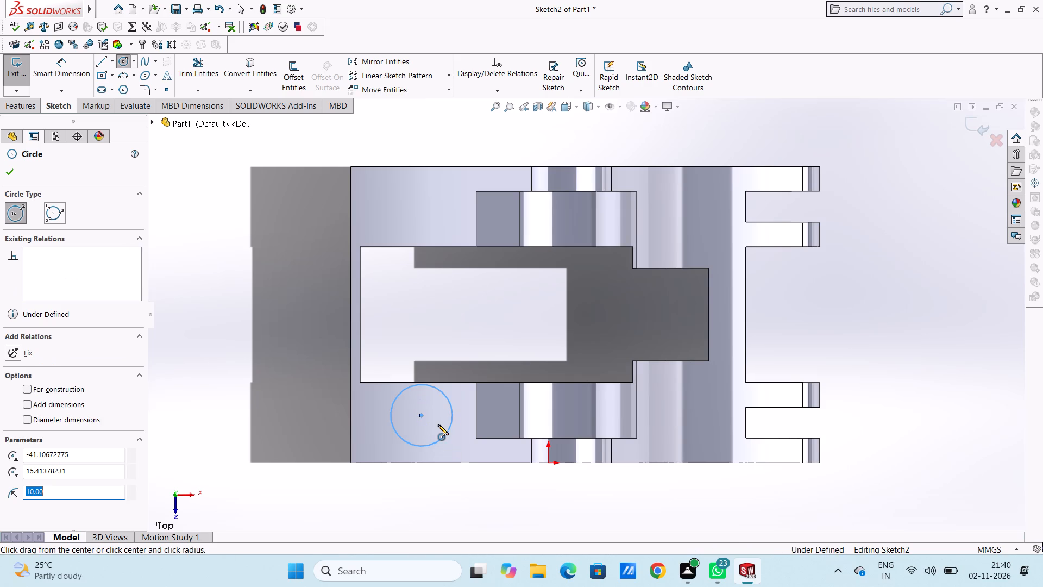
Sketch two 5 mm radius circles over the far side, one in line with the near-side circle, the other level with it beyond the lug.
click(424, 209)
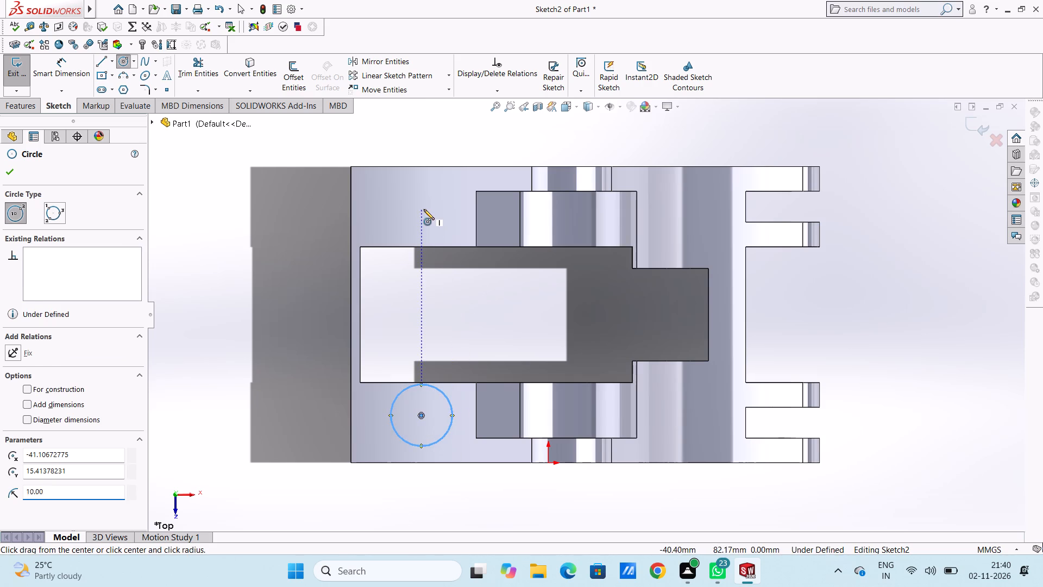
key(5)
key(Return)
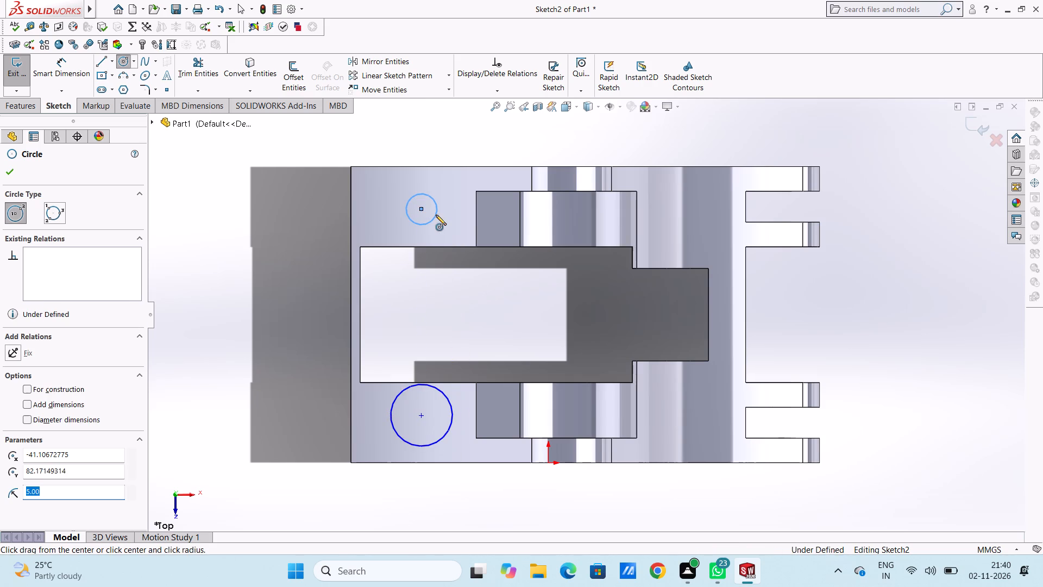
click(679, 208)
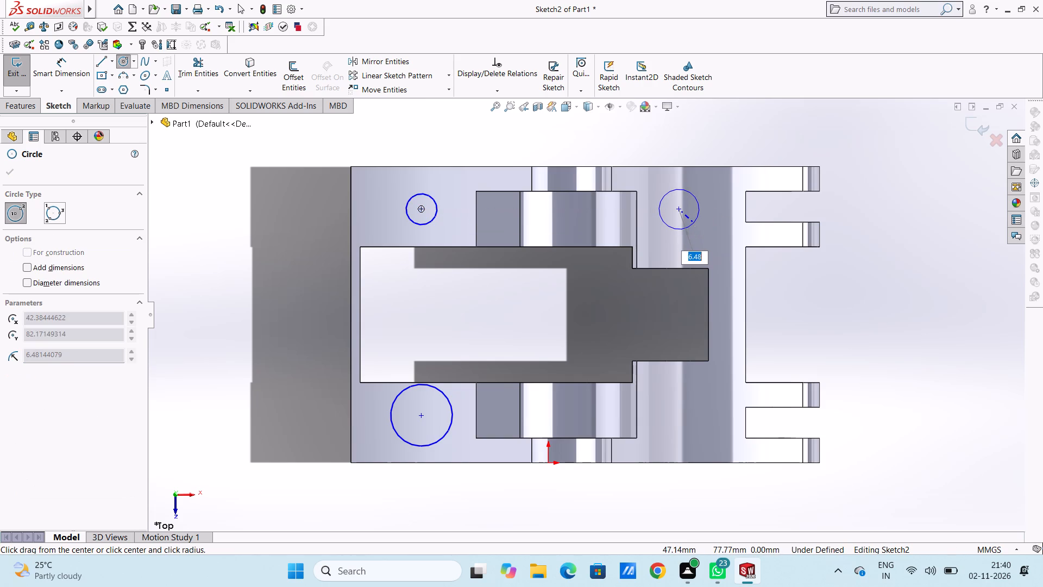
key(5)
key(Return)
Sketch a 5 mm radius circle over the near side, aligned with the 10 mm radius circle and the far-side circle beyond the lug.
scroll(720, 364, down, 1)
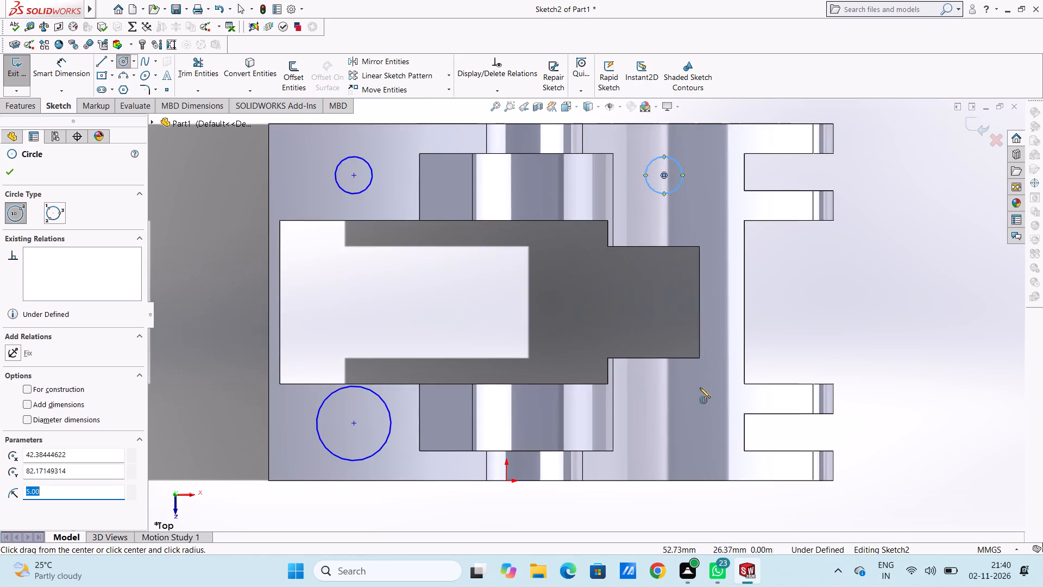
scroll(698, 390, up, 3)
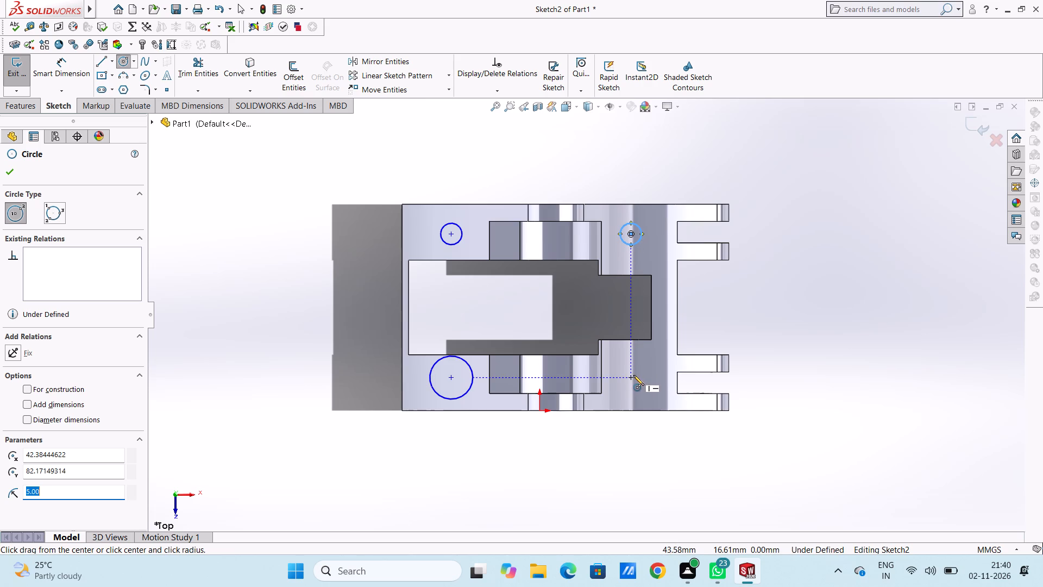
click(633, 375)
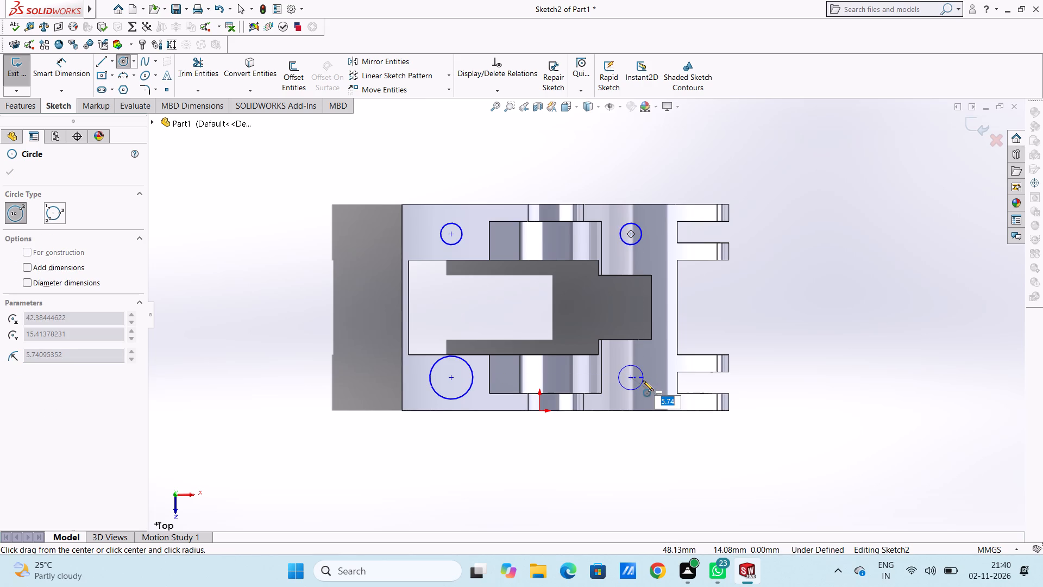
key(5)
key(Return)
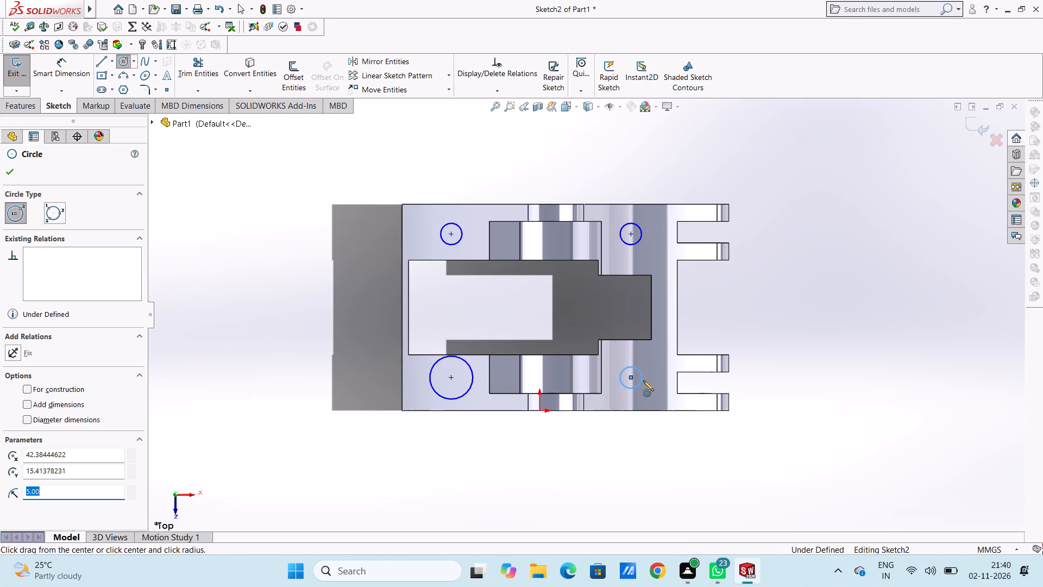
right_click(833, 235)
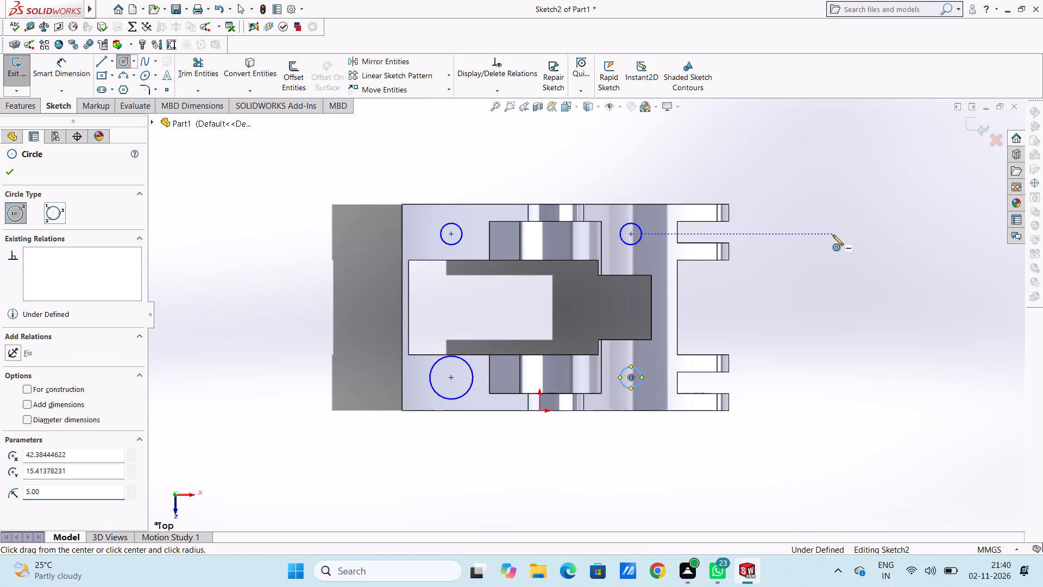
click(839, 242)
click(771, 285)
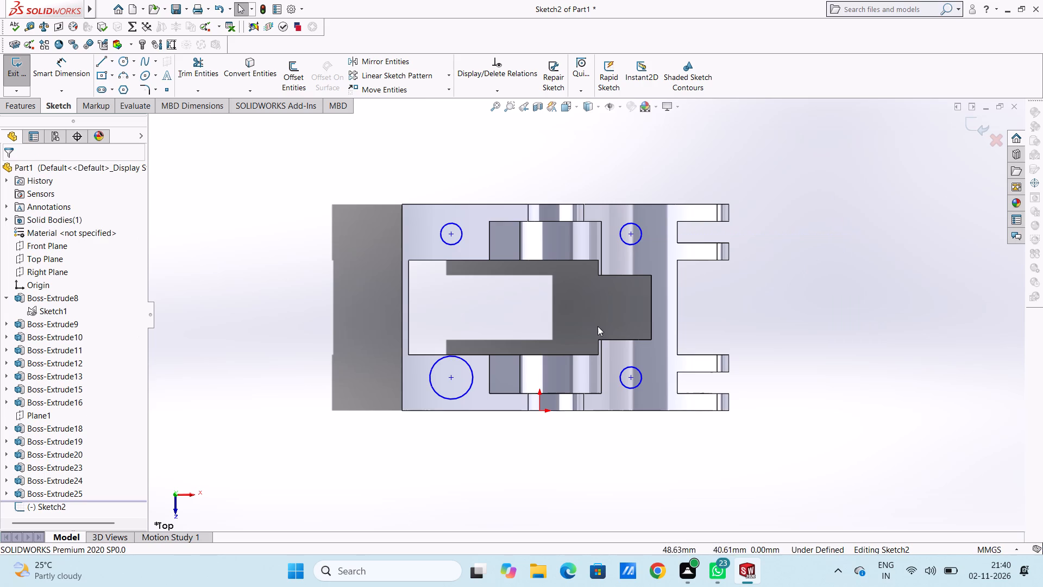
Start a Smart Dimension in the Top Plane sketch of the four circles.
click(80, 68)
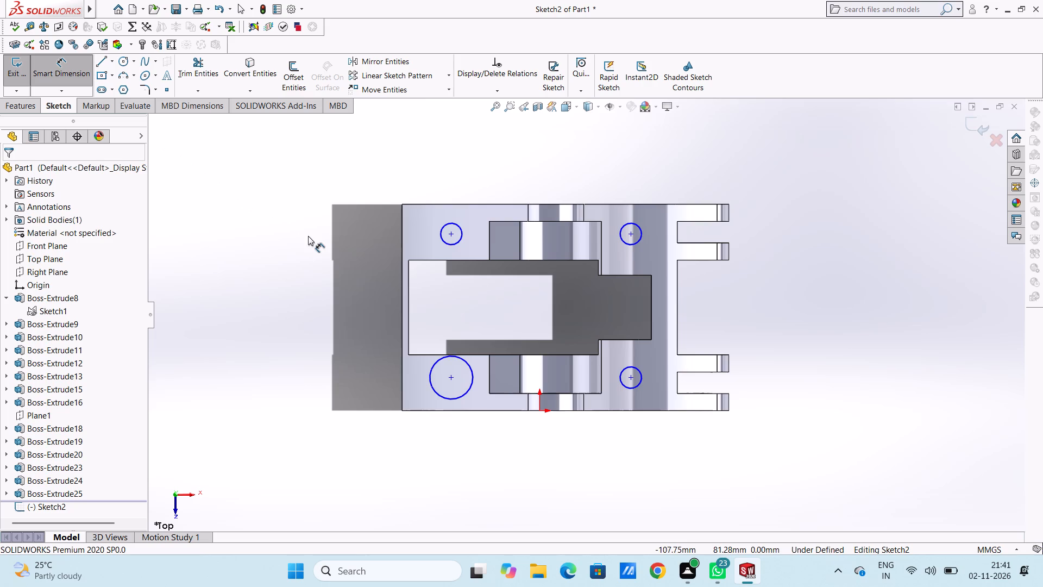
scroll(496, 263, up, 3)
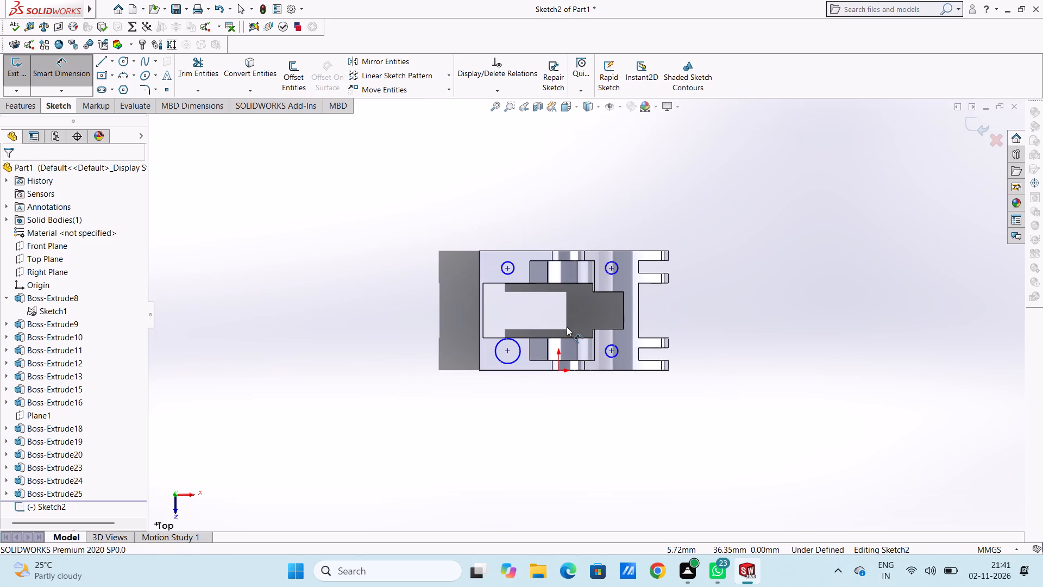
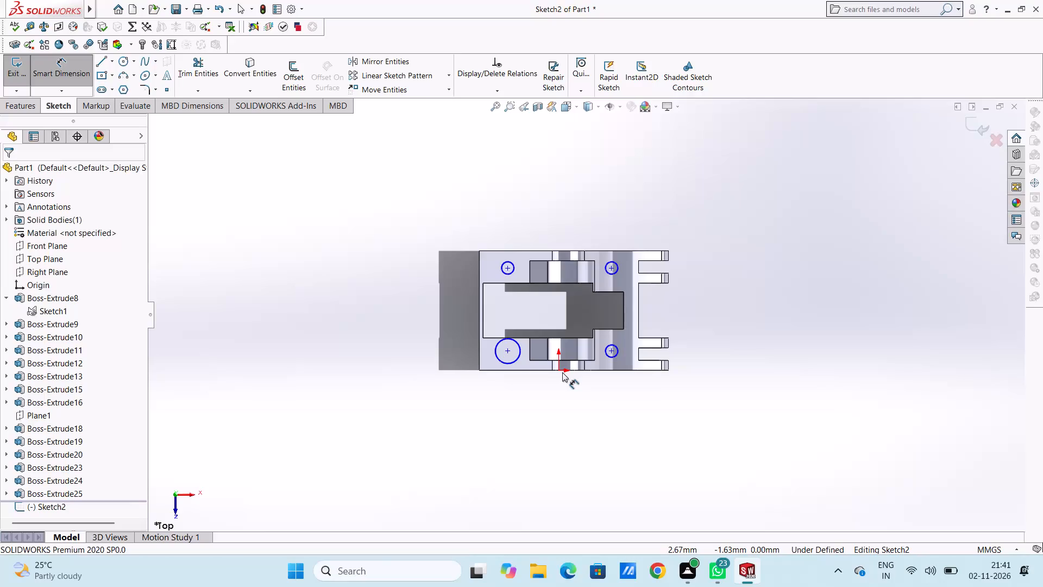
Dimension the near-side 5 mm radius circle's centre 18 mm from the origin, measured across the bracket's width.
click(560, 372)
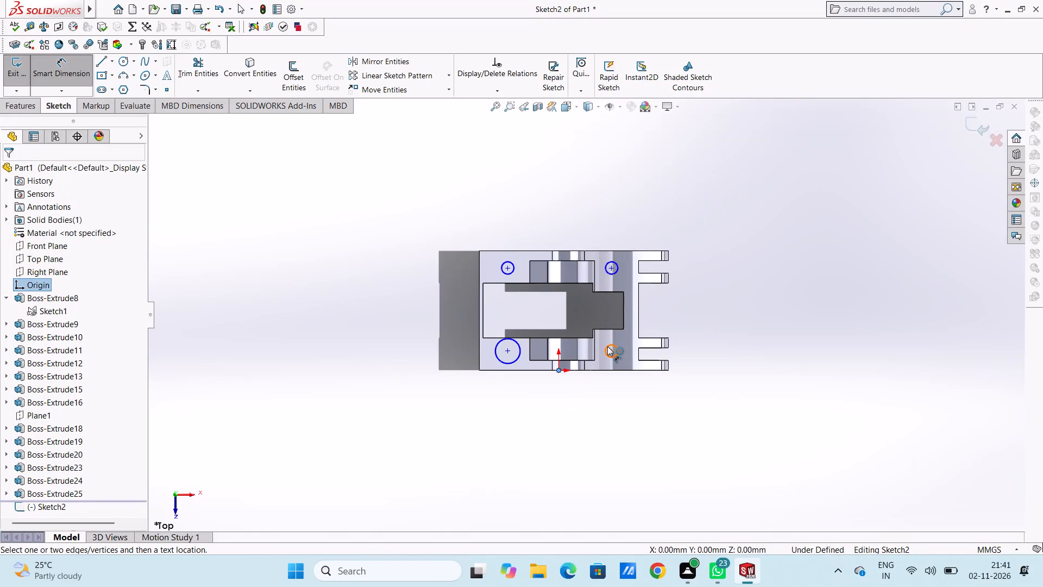
click(612, 353)
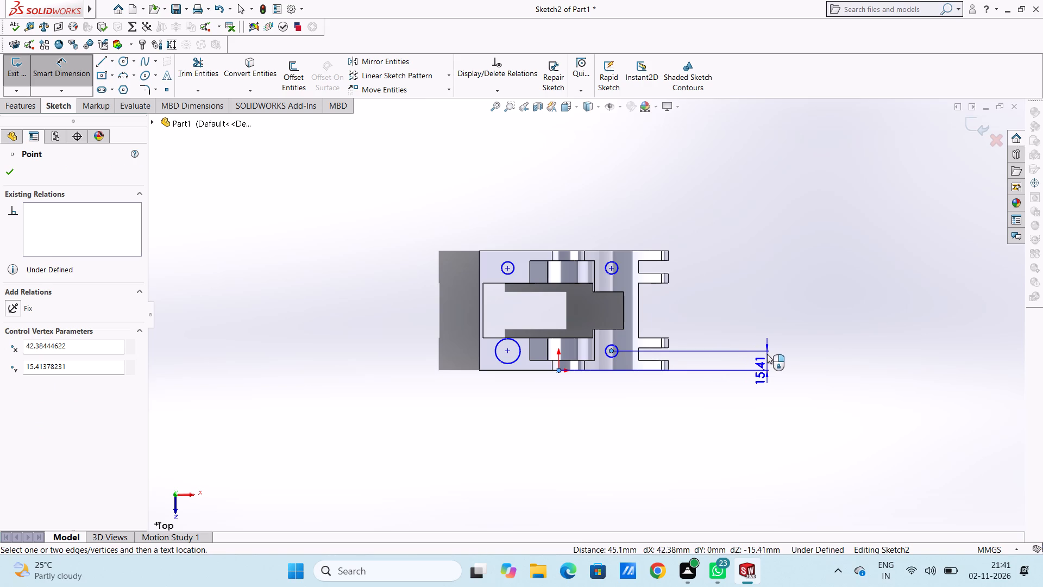
click(767, 354)
text(18)
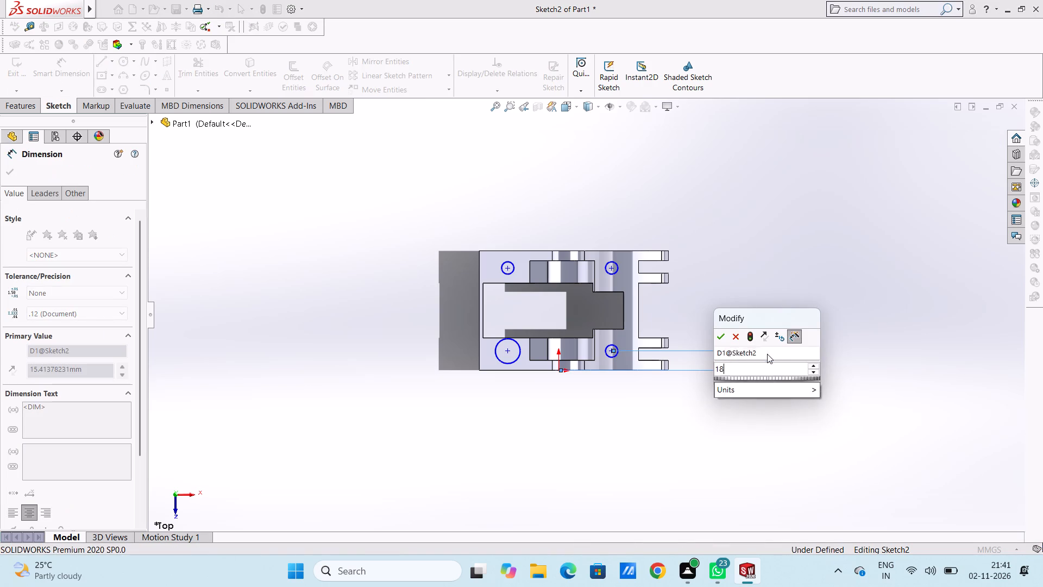
key(Return)
click(722, 305)
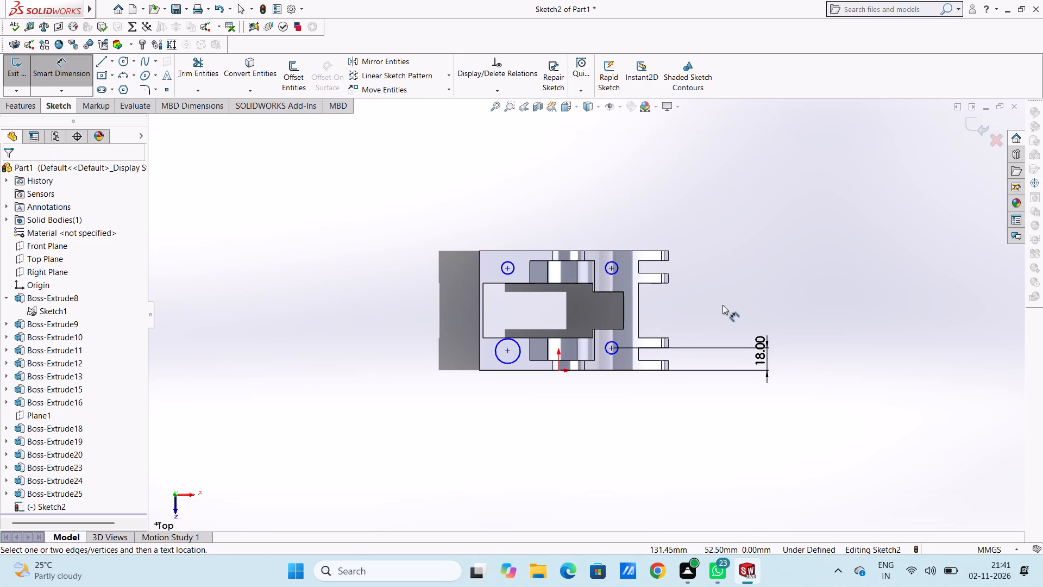
Dimension the 10 mm radius circle's centre 18 mm from the bracket's near long edge.
click(506, 351)
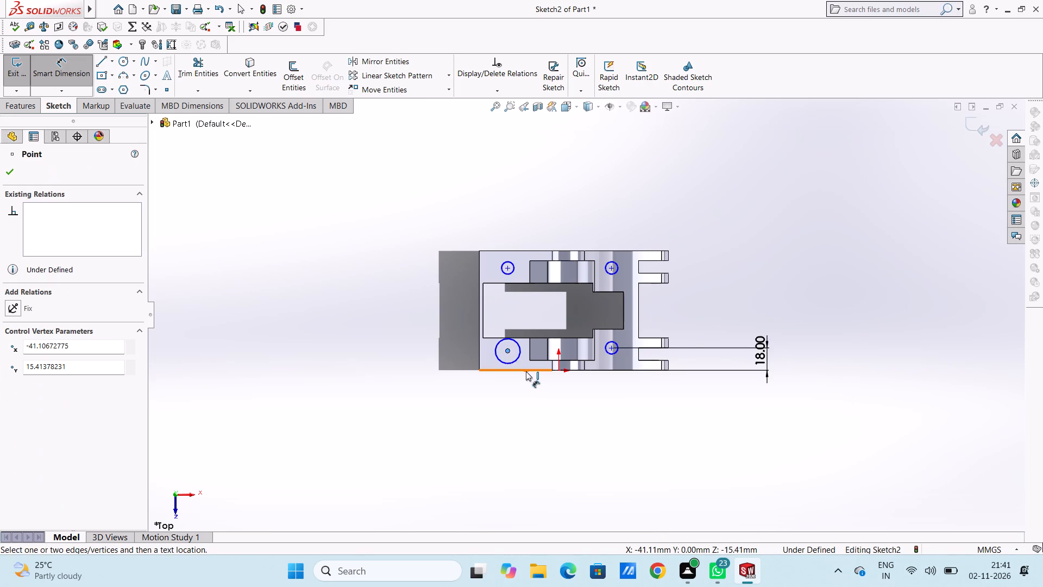
click(526, 371)
click(290, 304)
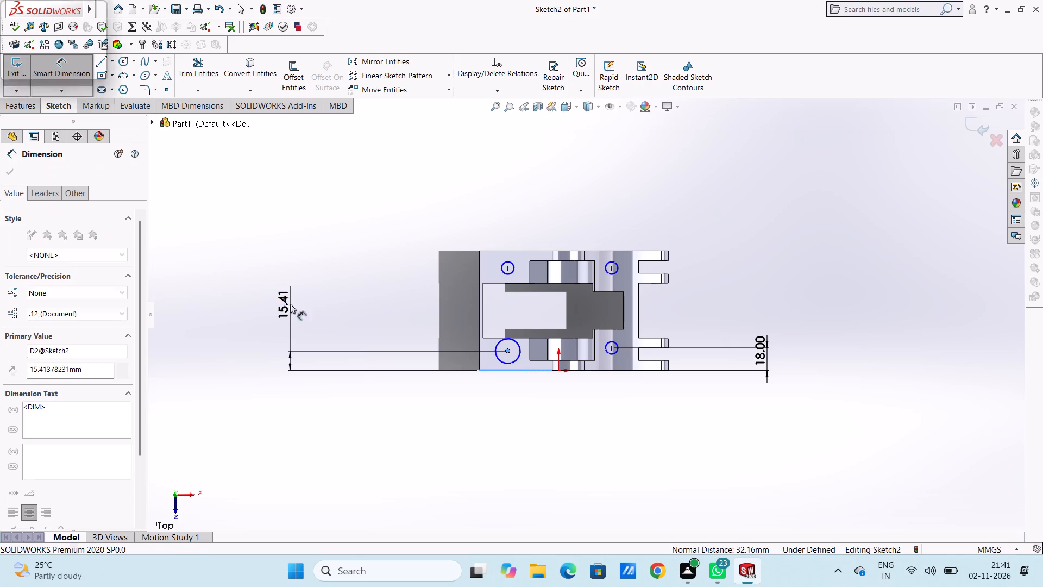
text(18)
key(Return)
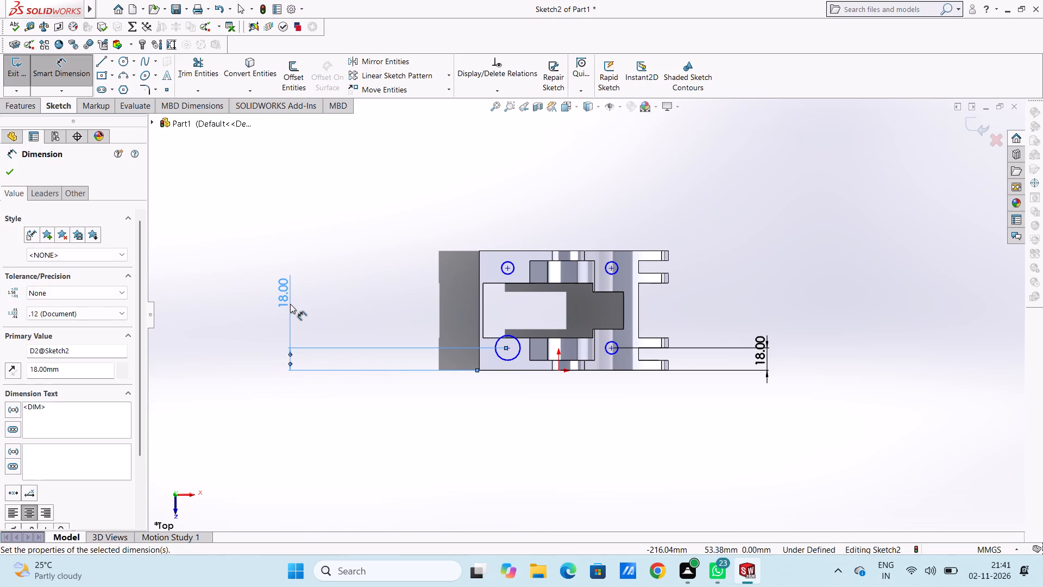
click(332, 272)
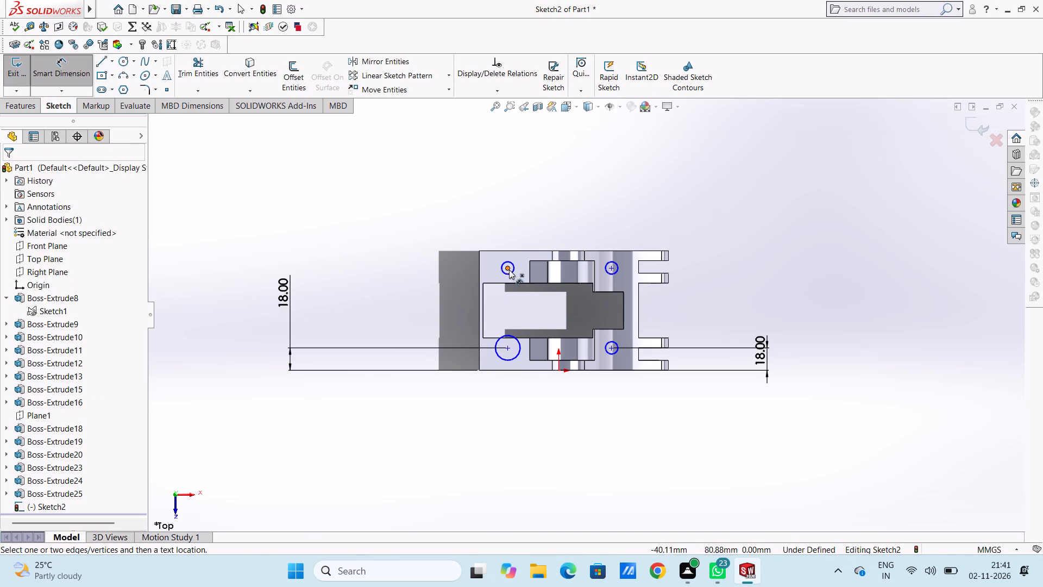
Dimension the centre of the far-side circle in line with the 10 mm radius circle 18 mm from the far long edge.
click(509, 270)
click(521, 250)
click(345, 260)
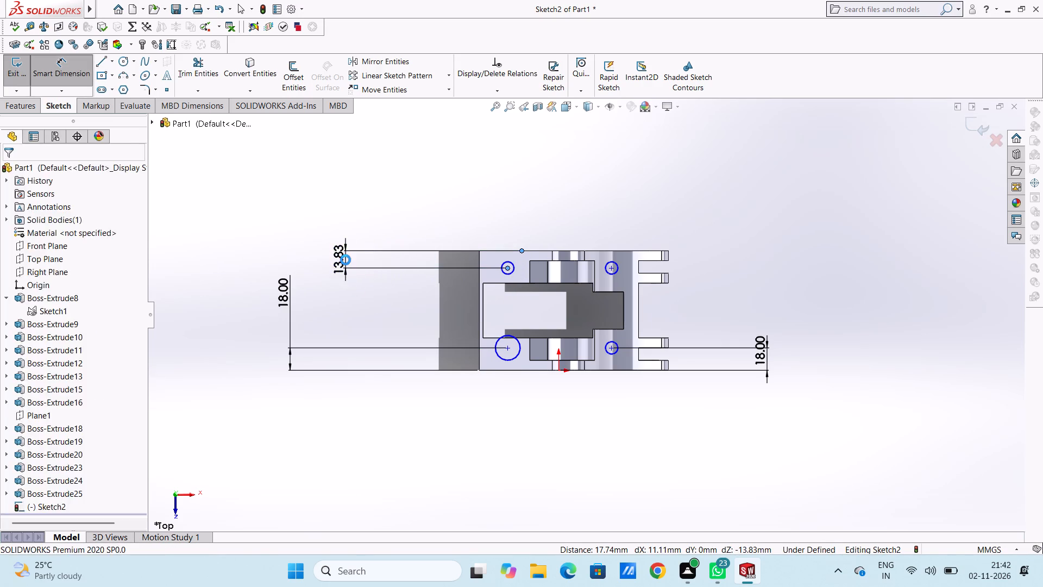
text(18)
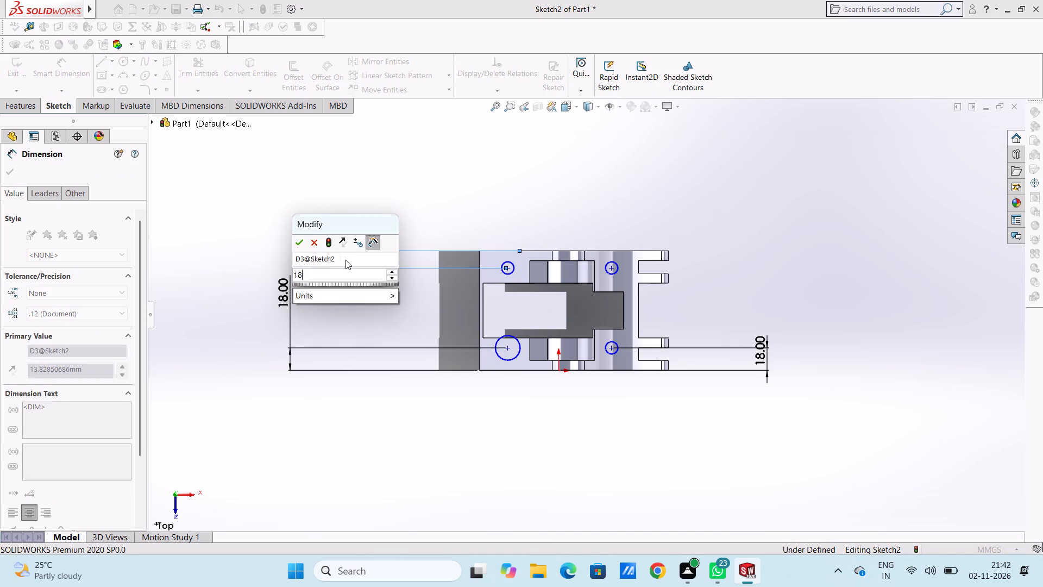
key(Return)
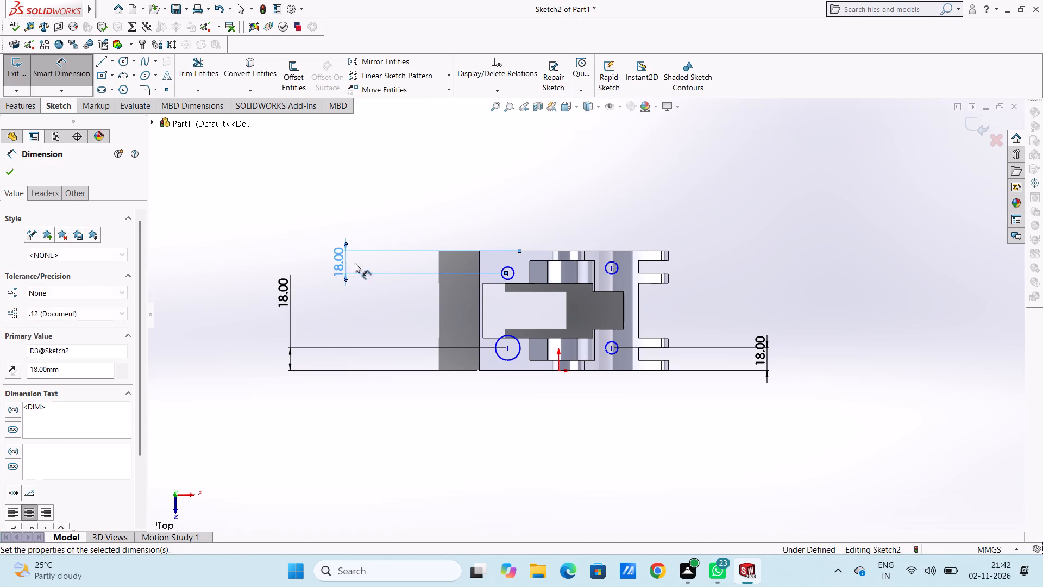
click(418, 203)
Dimension the centre of the far-side circle beyond the large lug 18 mm from the bracket's far long edge.
click(612, 267)
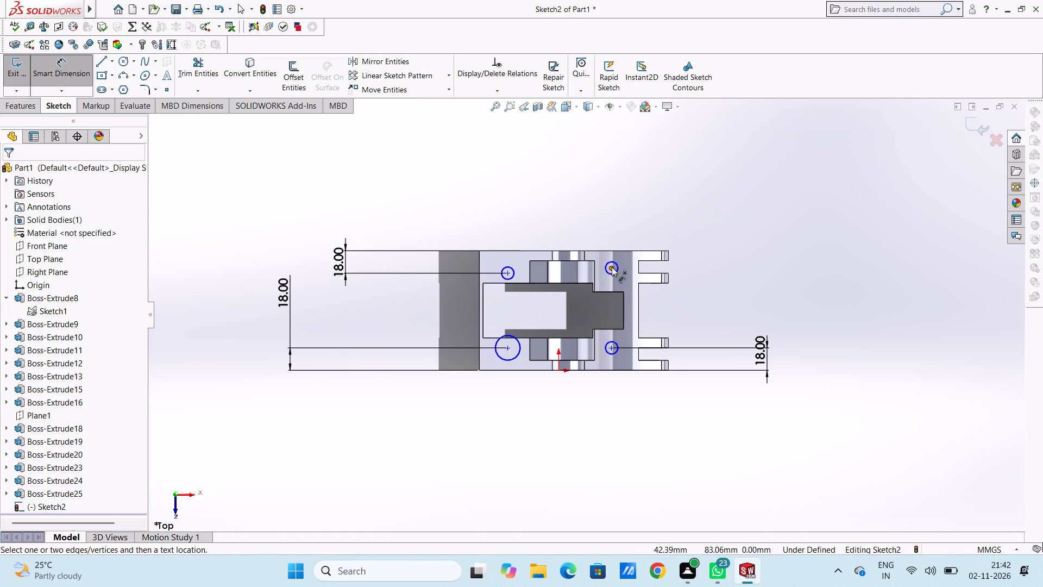
click(616, 252)
click(814, 250)
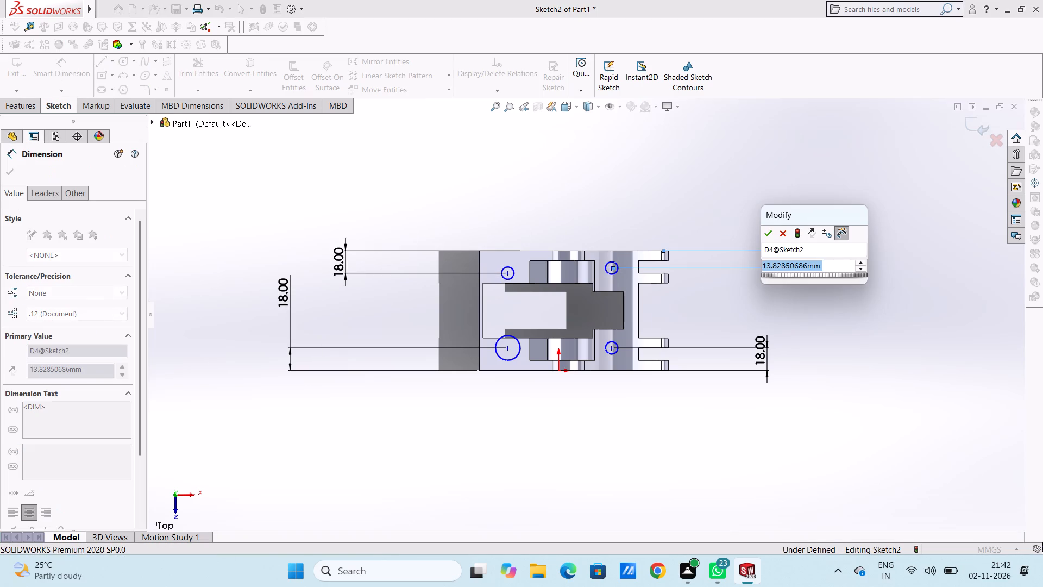
key(8)
key(Return)
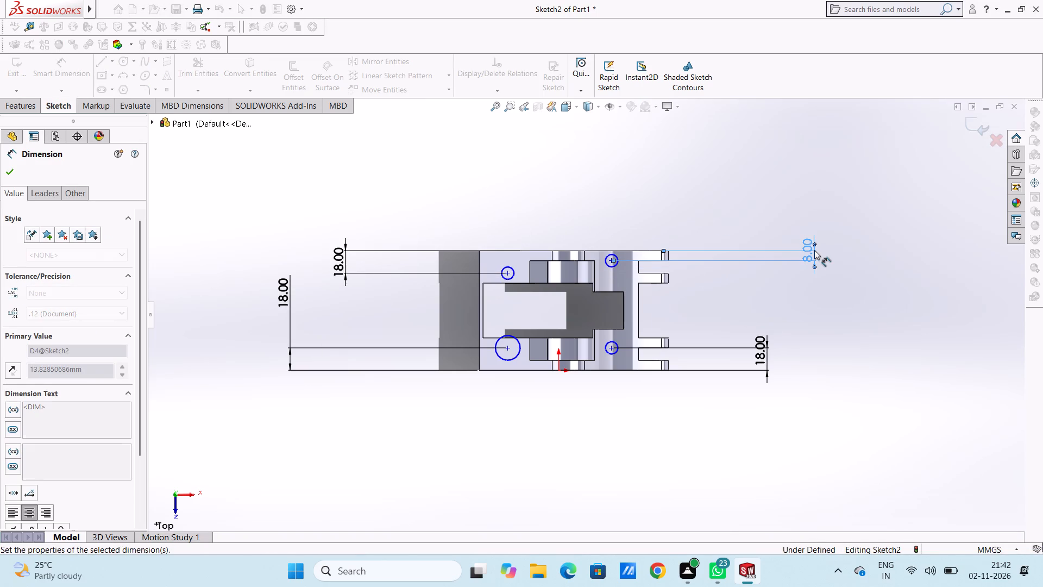
click(714, 198)
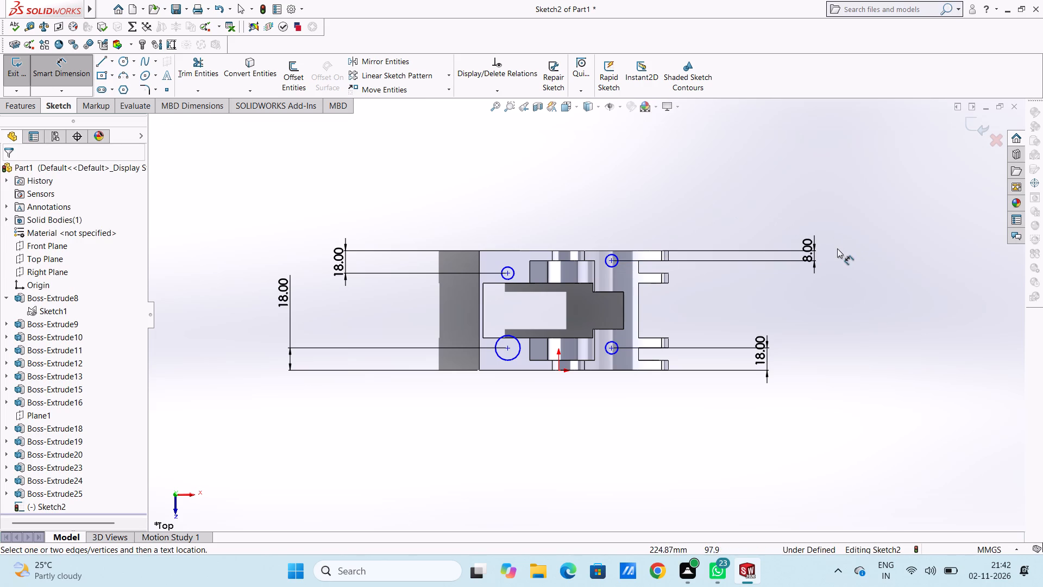
double_click(809, 251)
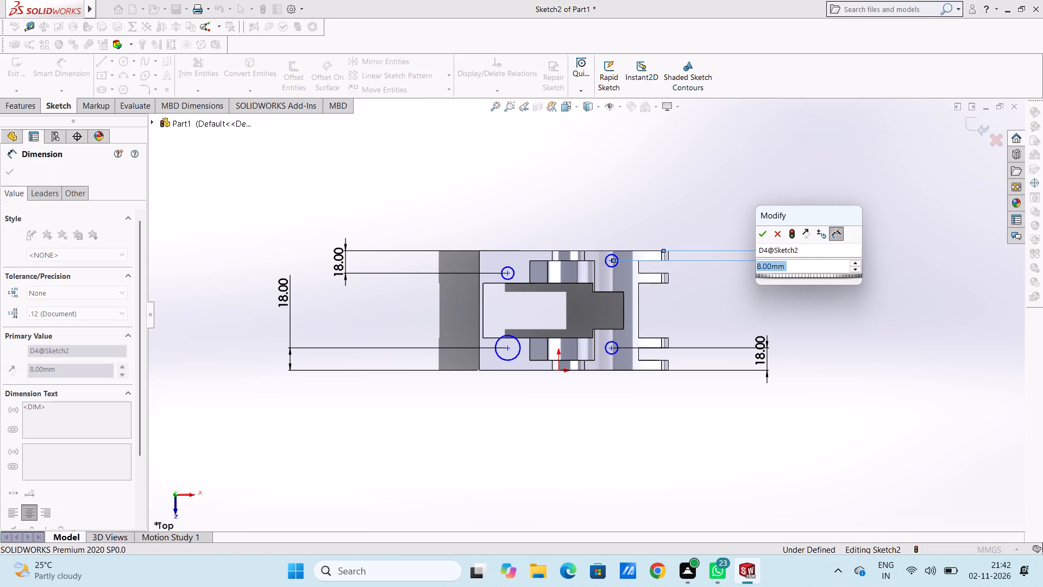
text(18)
key(Return)
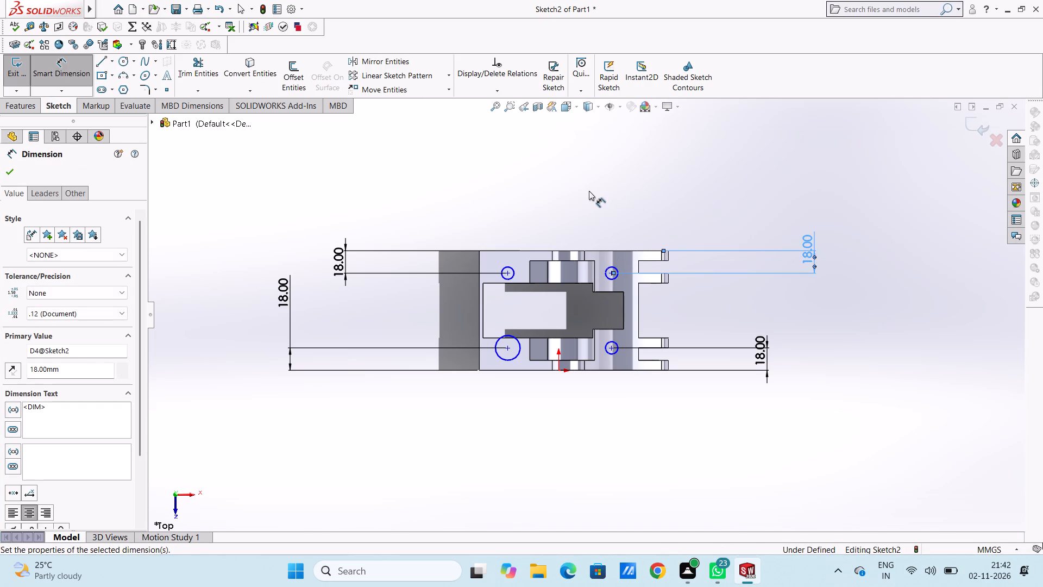
click(589, 191)
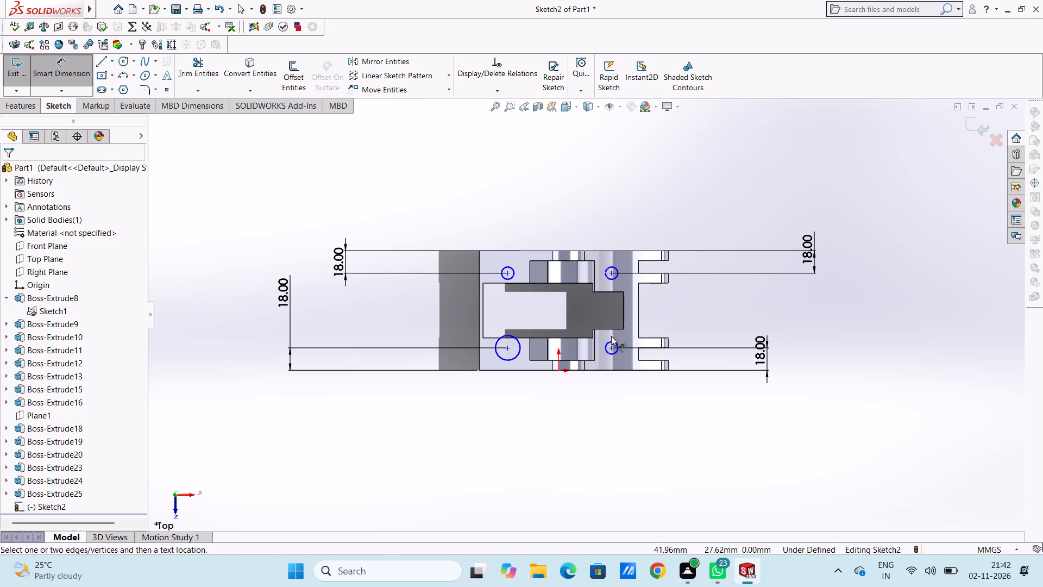
Dimension the near-side 5 mm radius circle's centre 17 mm from the end edge where the projecting fingers begin.
click(611, 347)
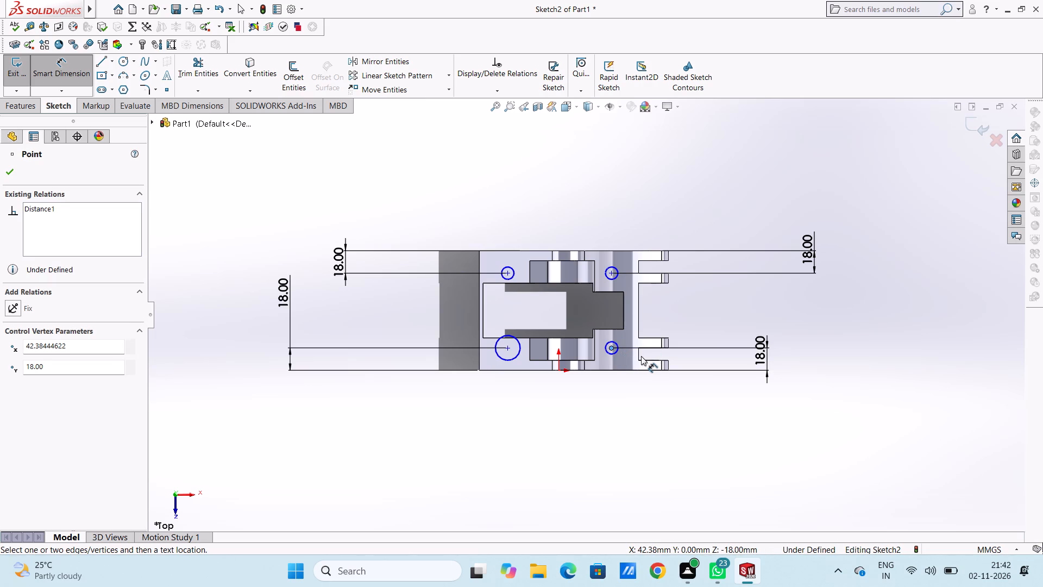
click(639, 355)
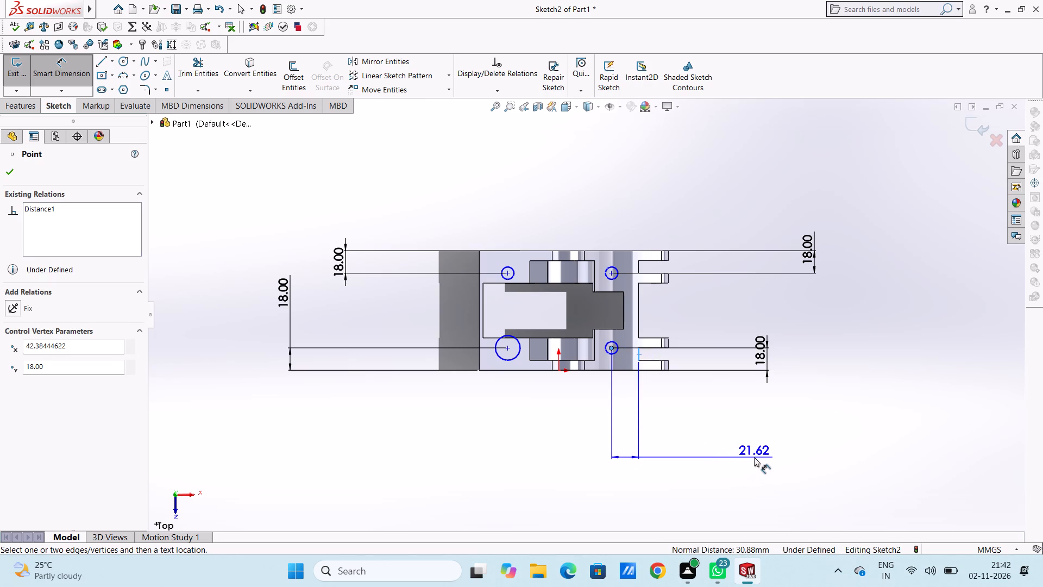
click(772, 455)
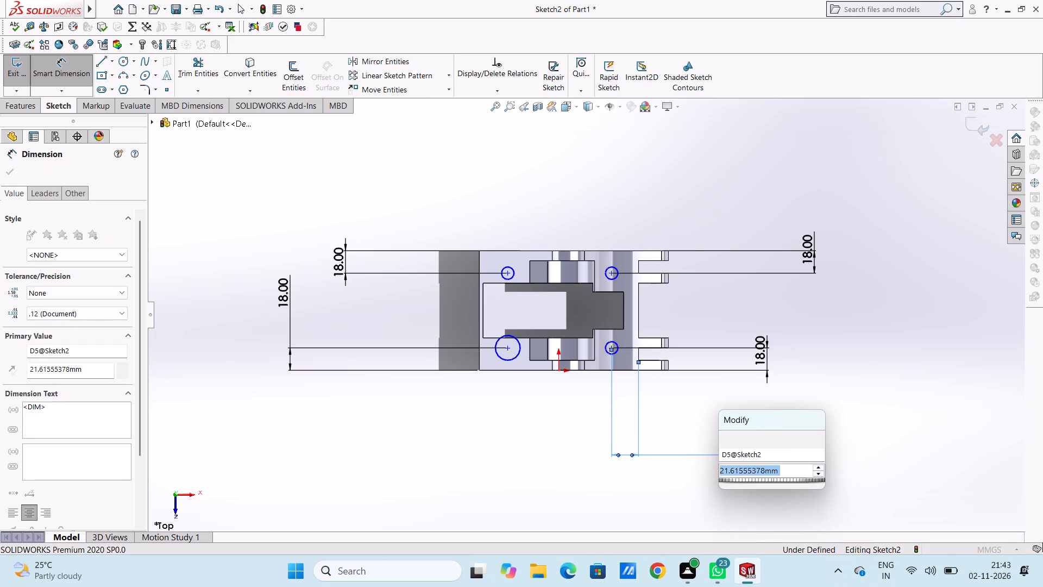
text(17)
key(Return)
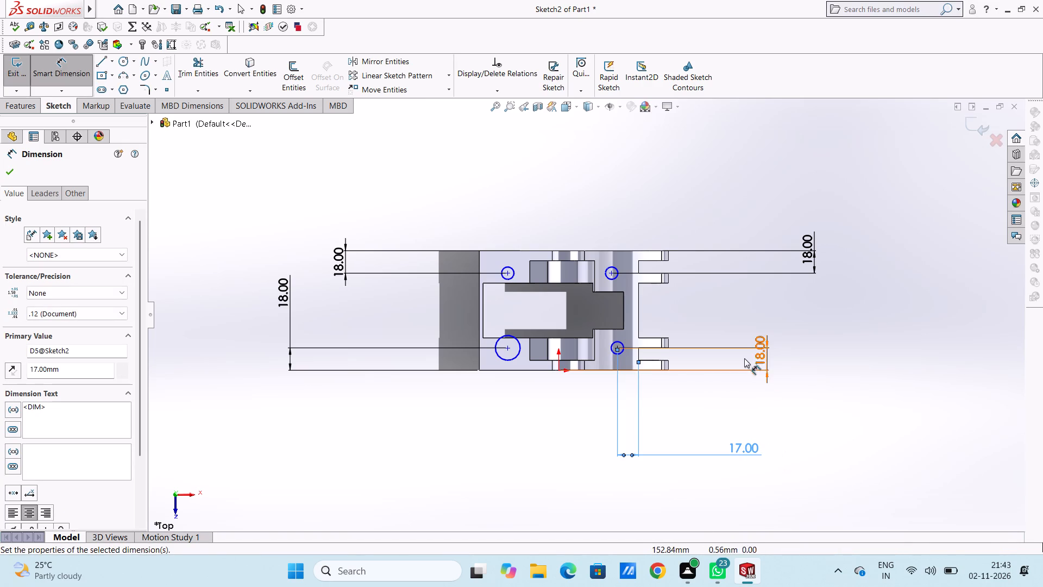
click(684, 291)
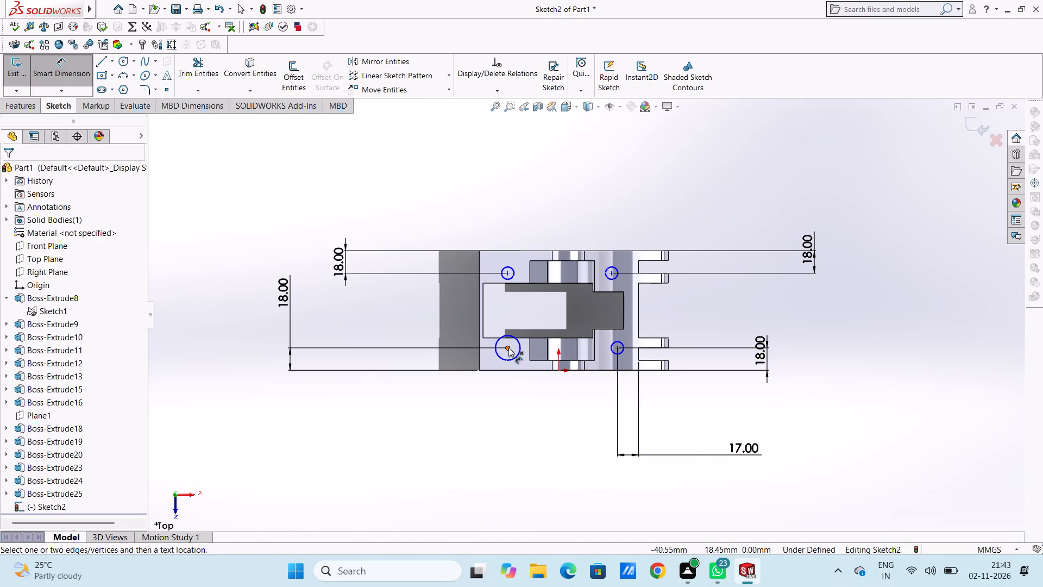
Dimension the 10 mm radius circle's centre 17 mm from the edge along the outer end wall.
click(510, 348)
click(479, 354)
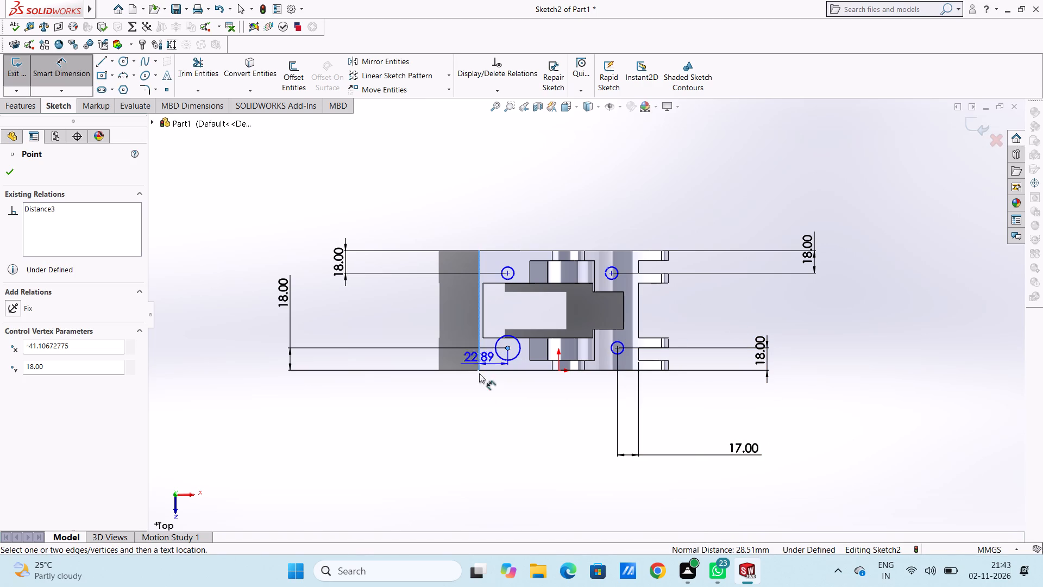
click(420, 486)
text(17)
key(Return)
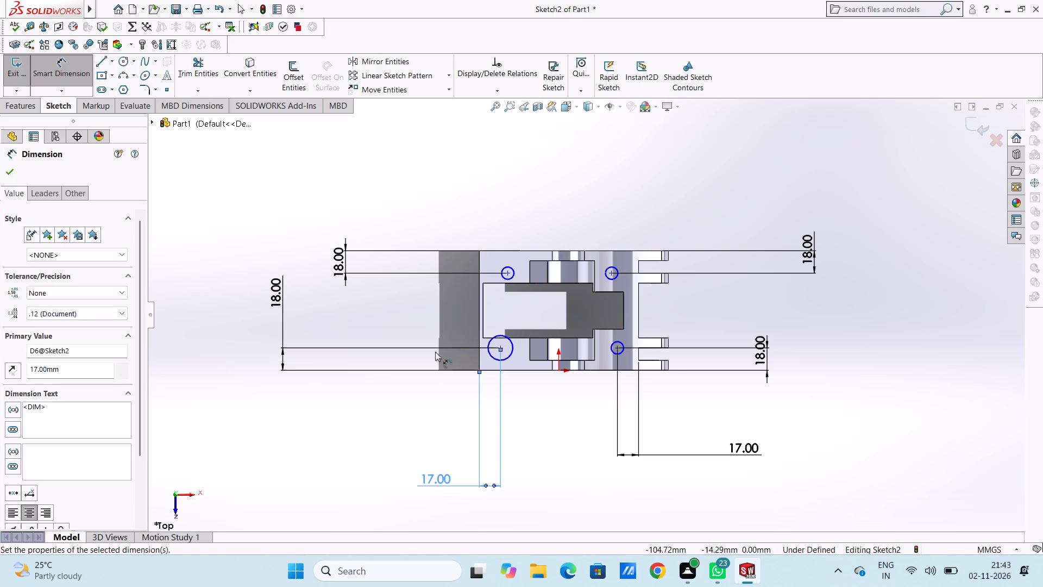
click(431, 311)
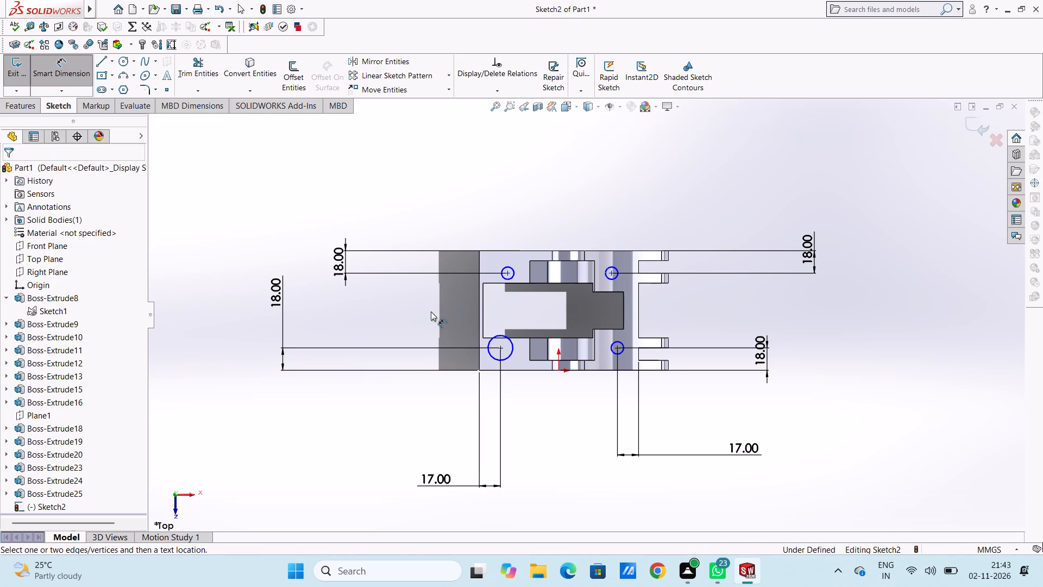
Dimension the centre of the far-side circle nearest the outer end wall 17 mm from the edge along that wall.
click(506, 274)
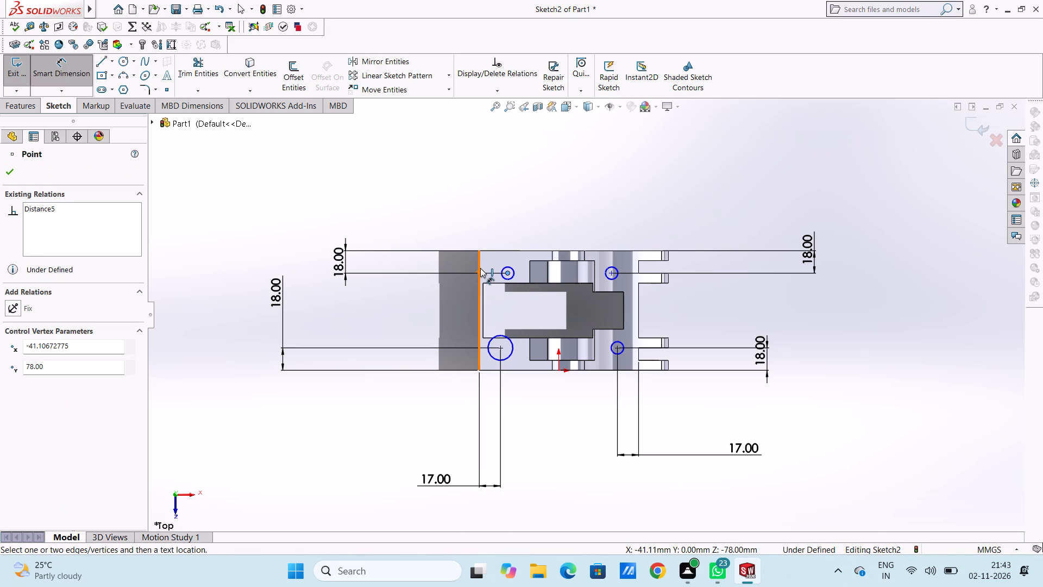
click(480, 268)
click(398, 188)
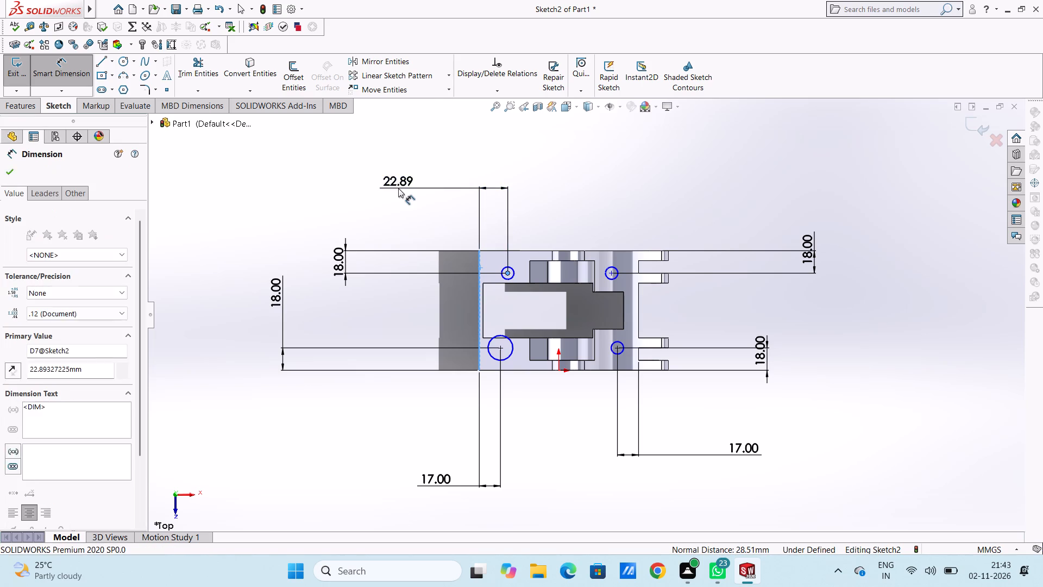
text(17)
key(Return)
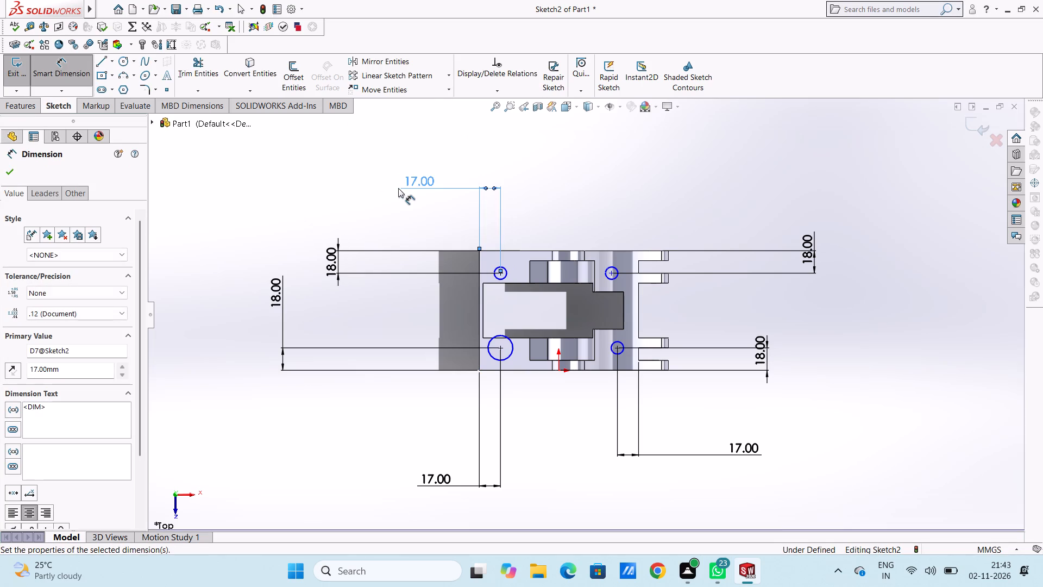
click(378, 198)
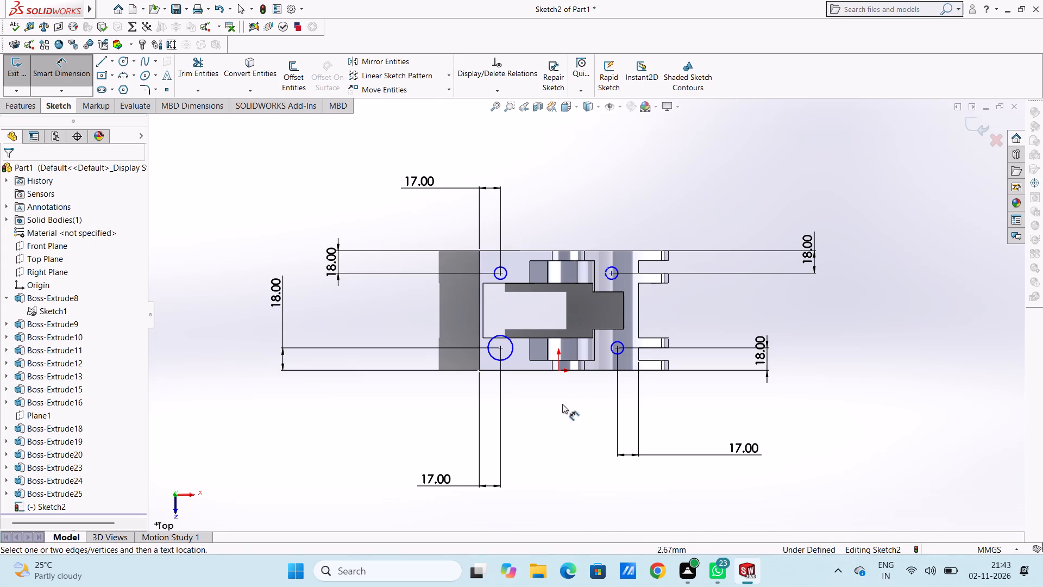
Dimension the centre of the far-side circle beyond the large lug 17 mm from the end edge where the projecting fingers begin.
scroll(561, 404, down, 2)
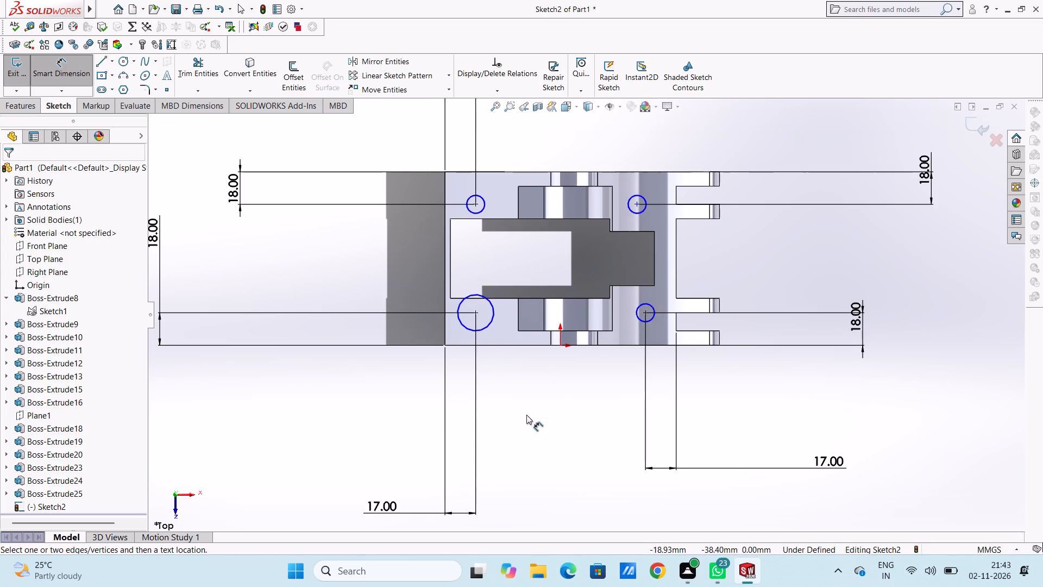
scroll(526, 415, up, 3)
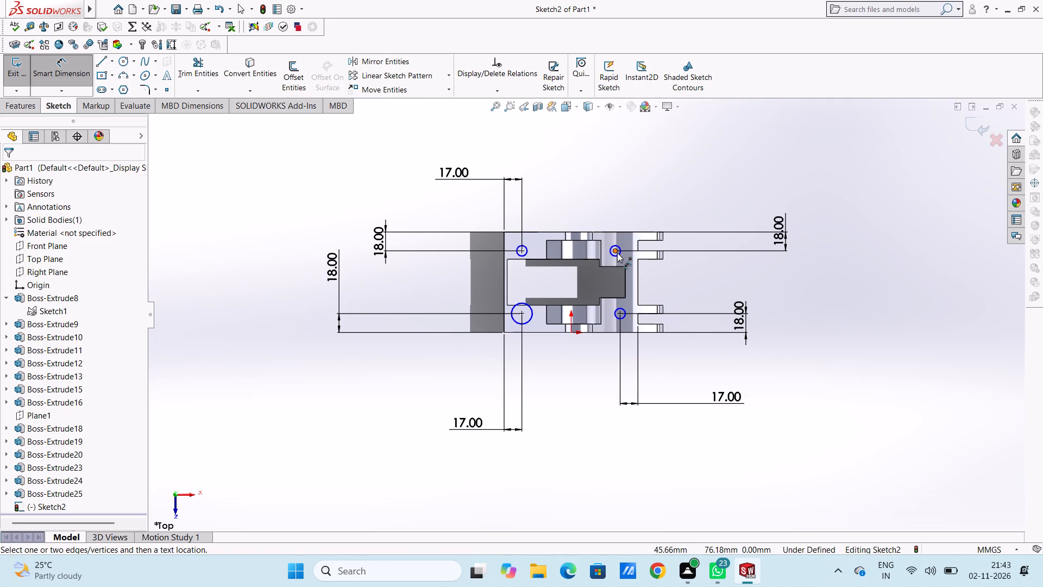
click(617, 253)
click(638, 246)
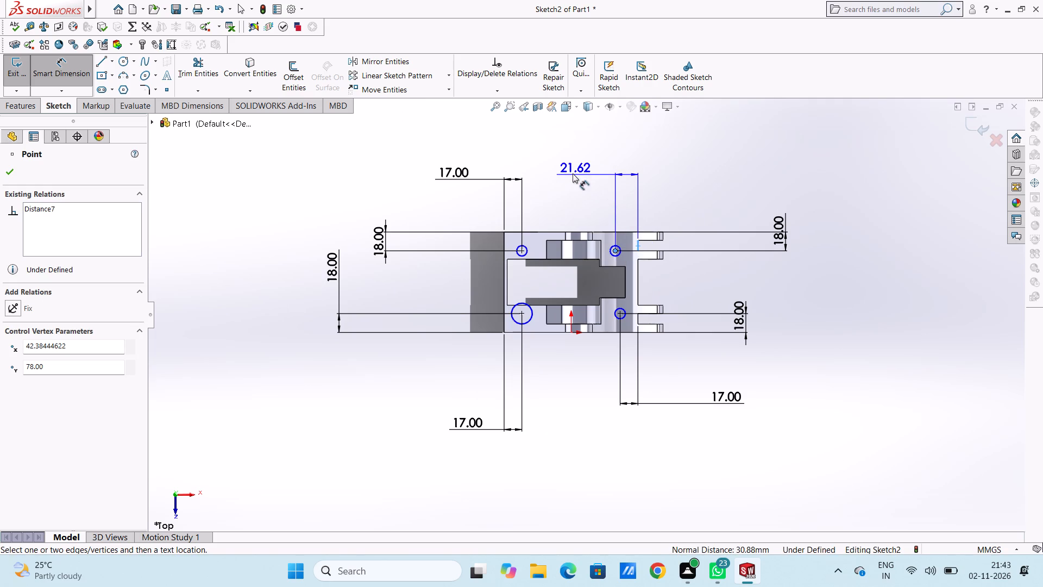
click(556, 171)
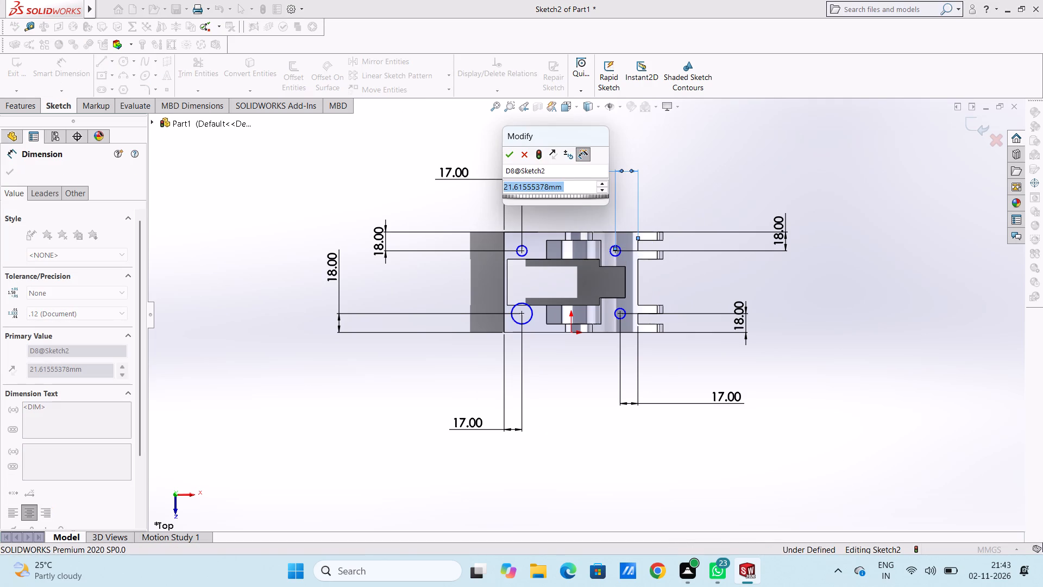
text(17)
key(Return)
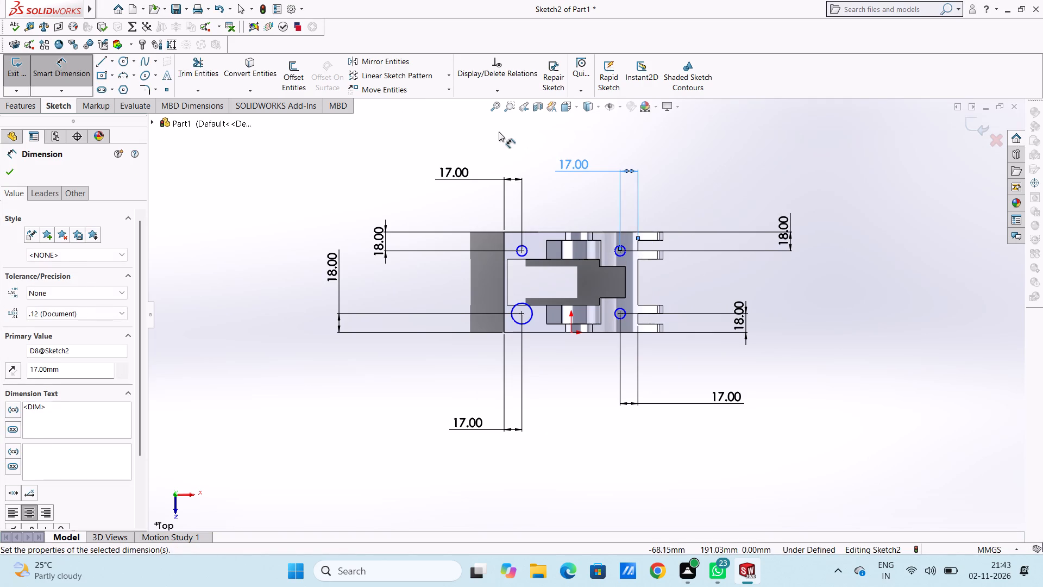
Set the distances of both circle centres nearest the outer end wall to 18 mm from that wall's edge.
click(498, 132)
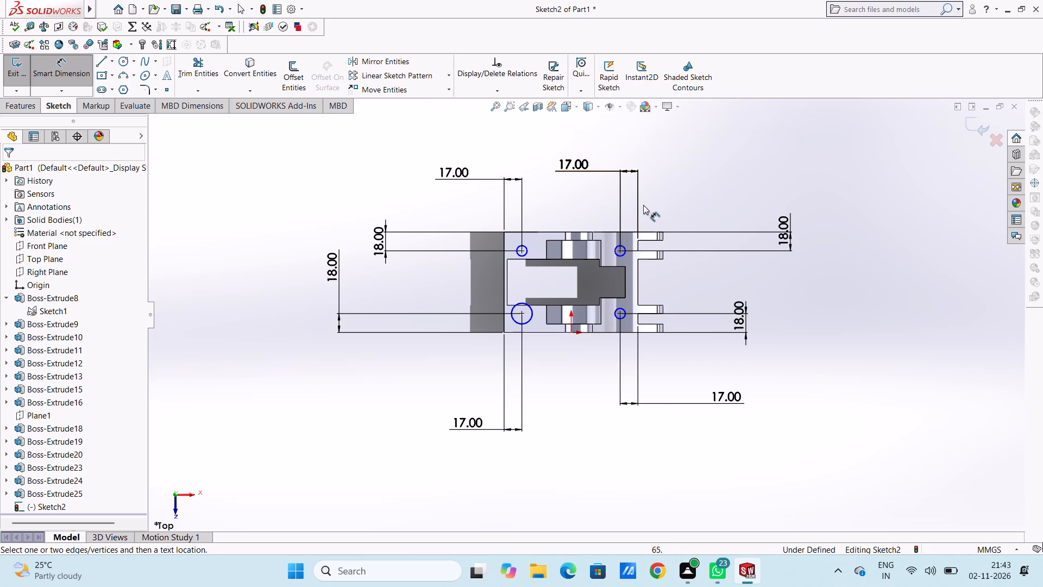
scroll(645, 214, down, 1)
scroll(642, 217, up, 2)
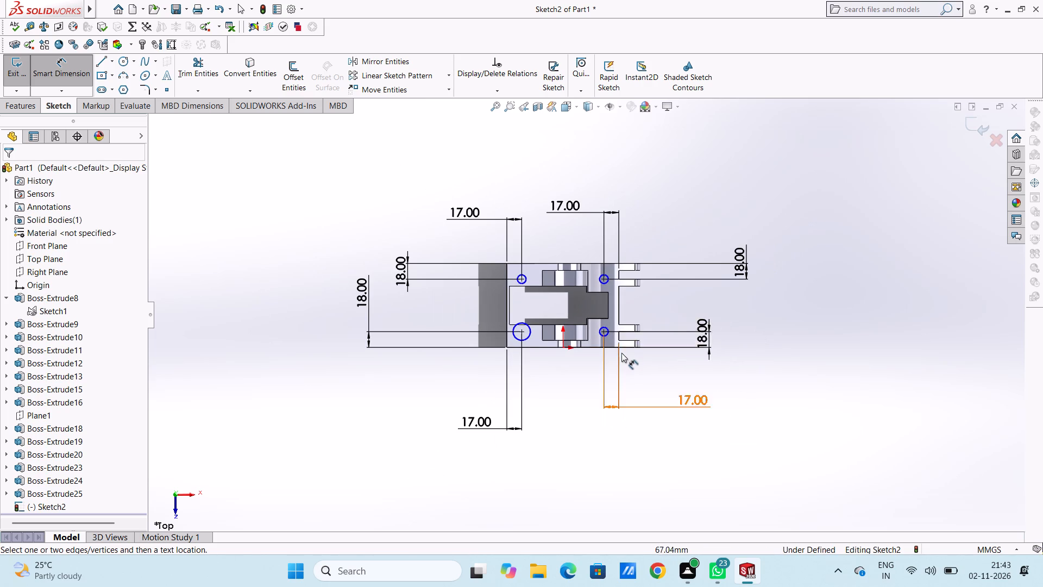
scroll(621, 353, down, 2)
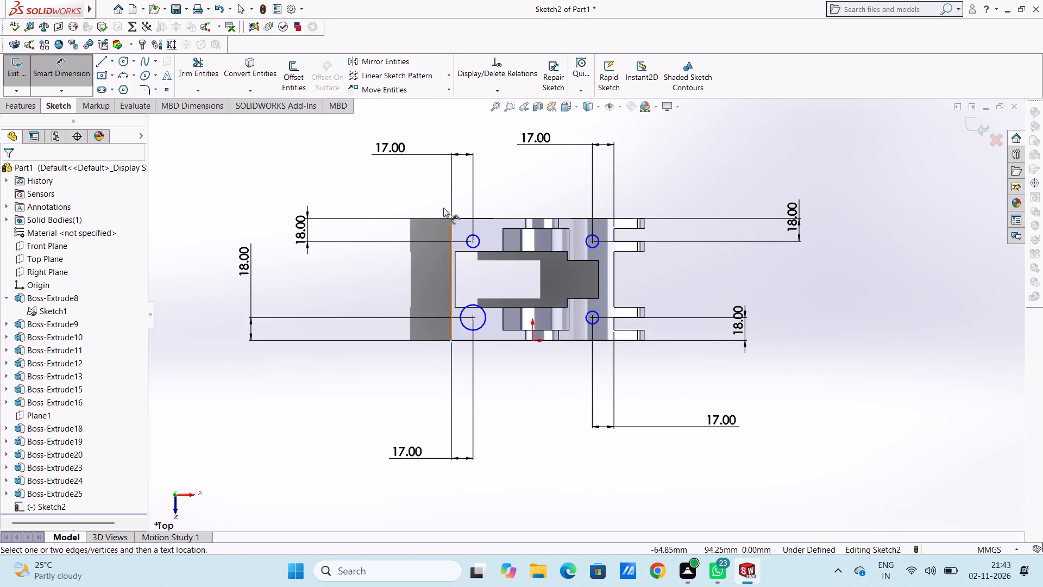
double_click(393, 147)
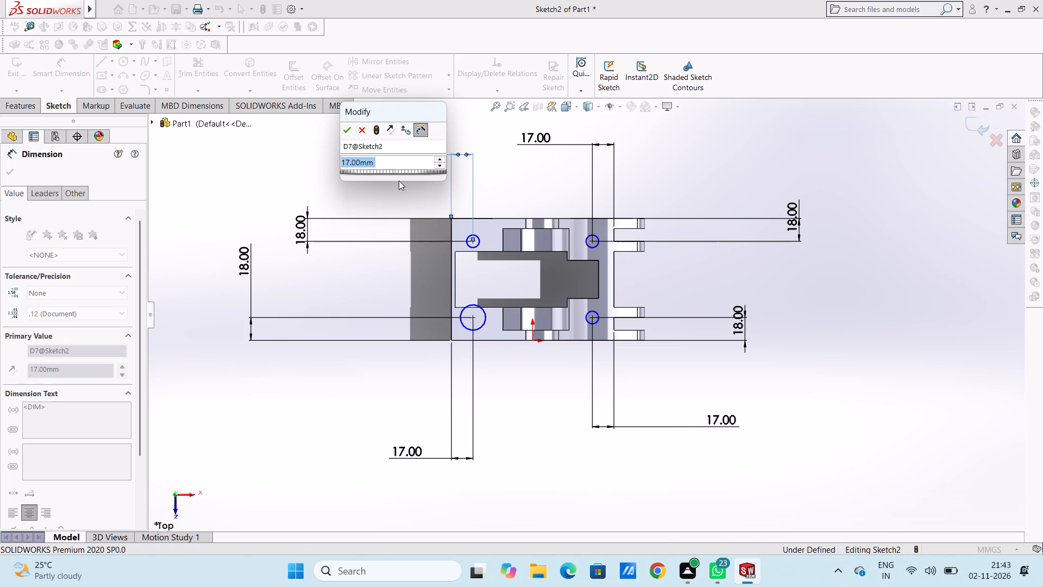
text(18)
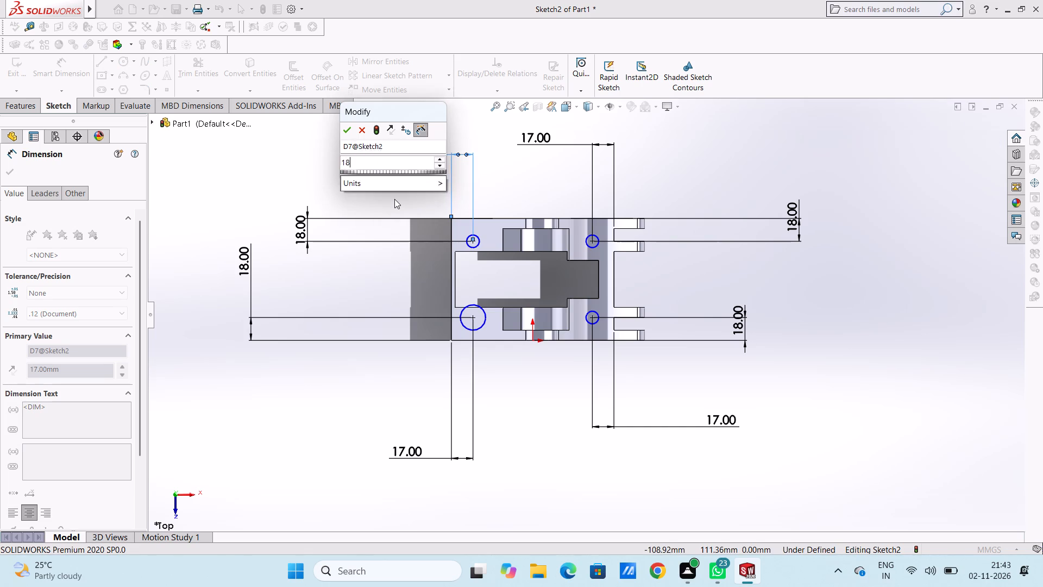
key(Return)
click(388, 201)
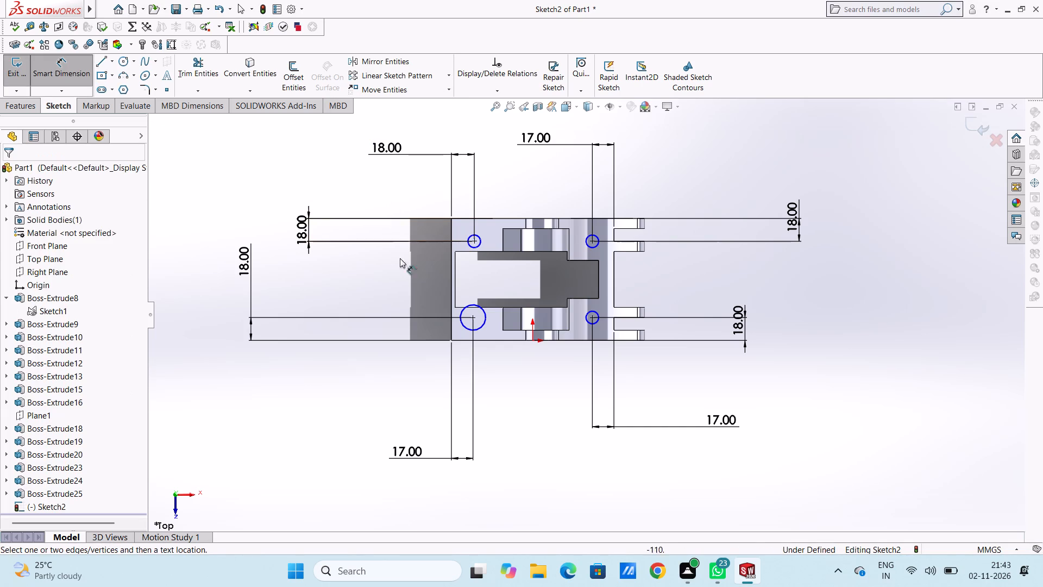
double_click(419, 449)
text(18)
key(Return)
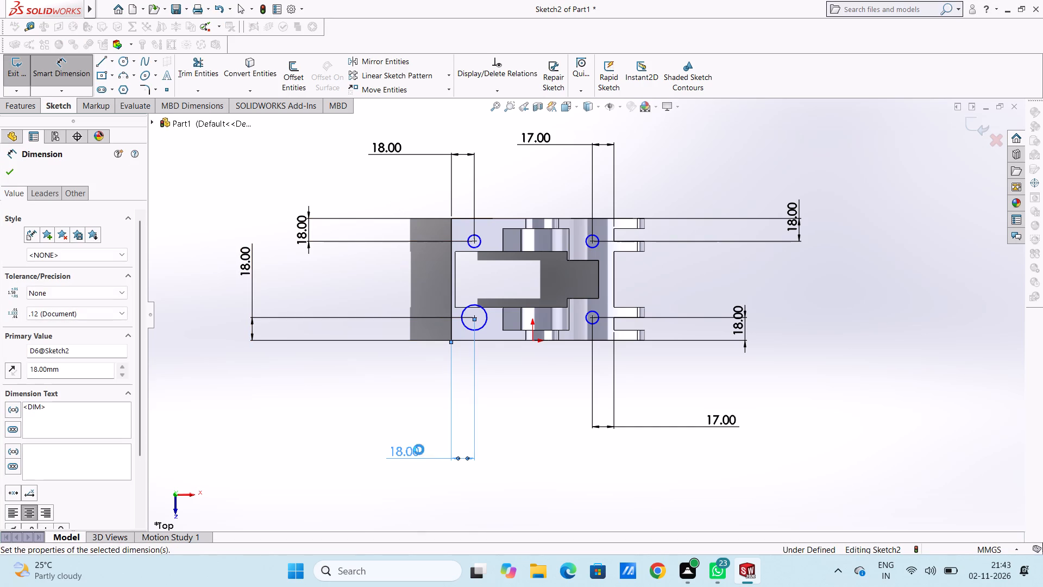
click(393, 272)
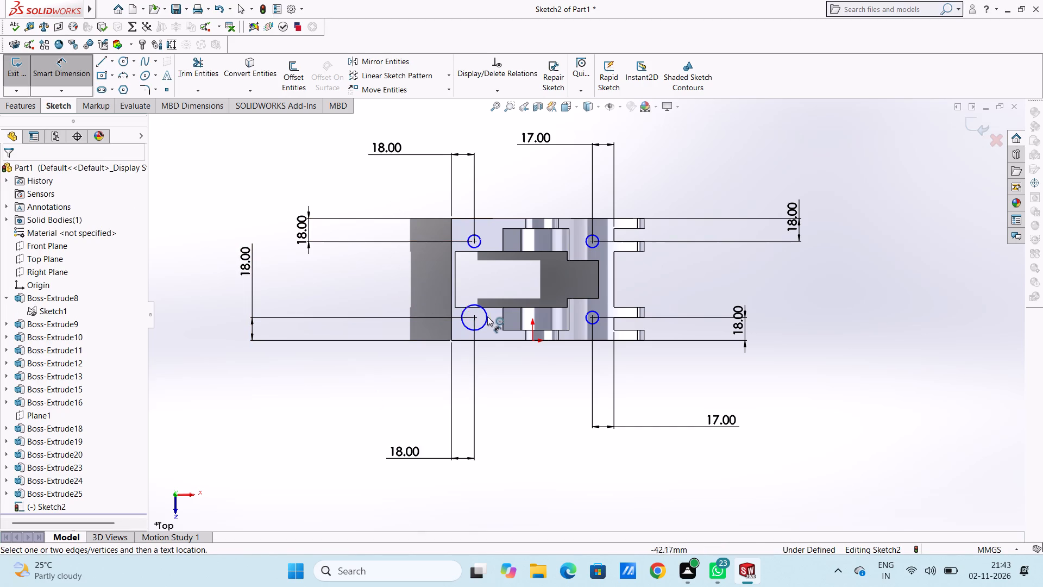
Dimension the large near-side circle by the outer end wall with a 10 mm diameter.
click(489, 320)
click(550, 471)
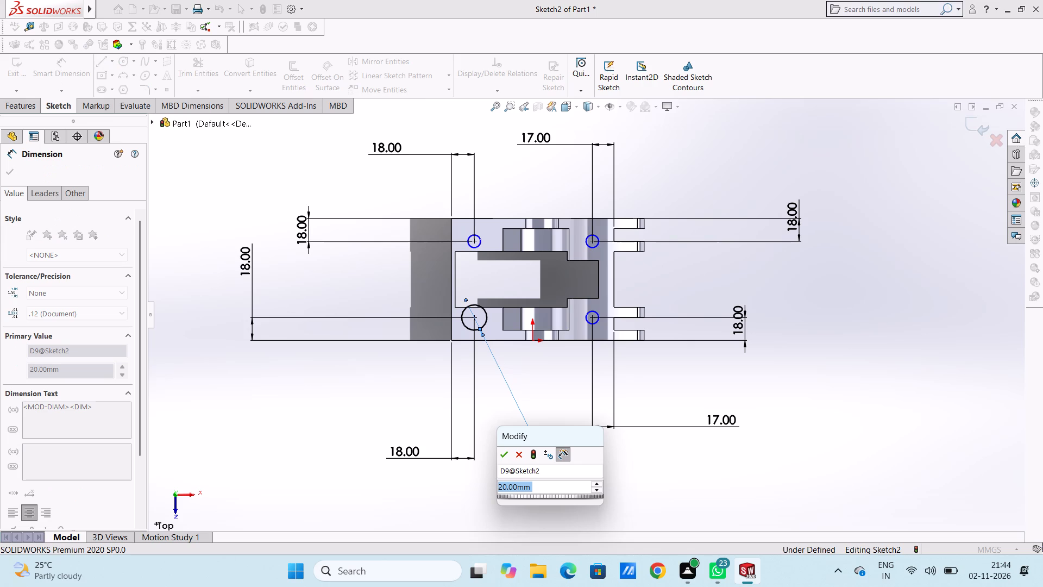
text(10)
key(Return)
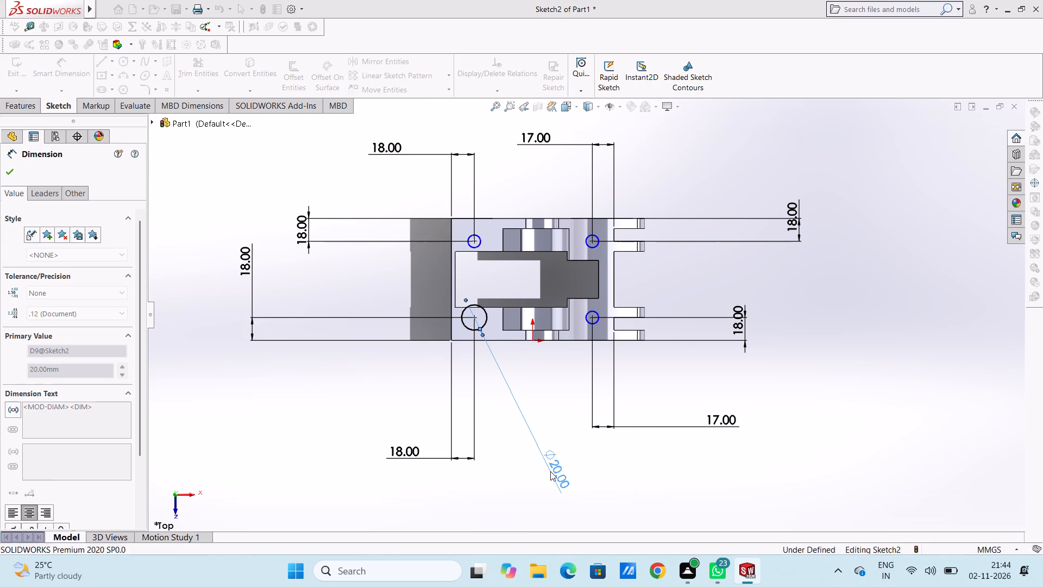
click(562, 394)
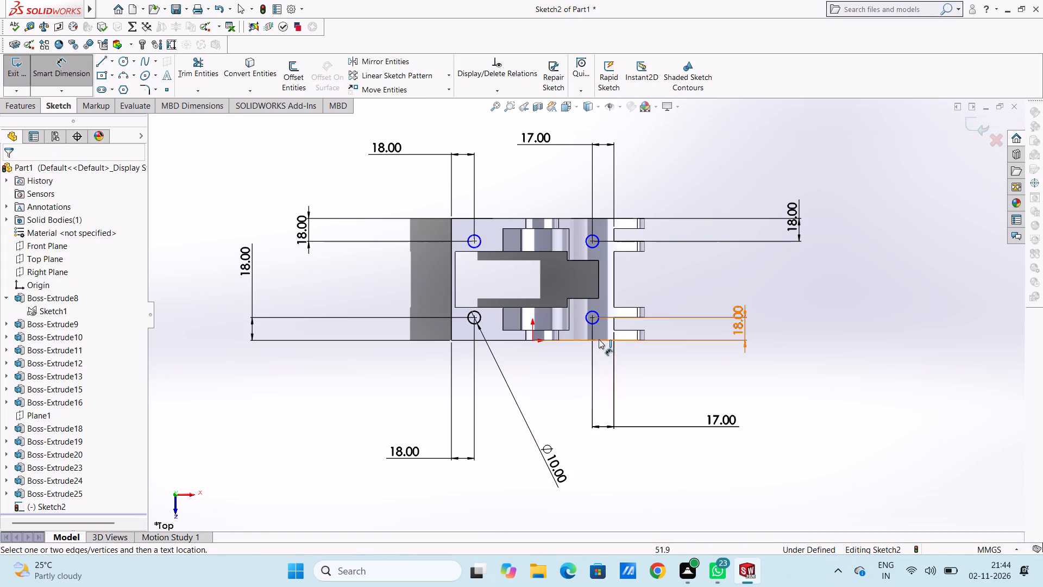
Dimension the diameters of the other three circles at 10 mm each.
click(594, 323)
click(789, 420)
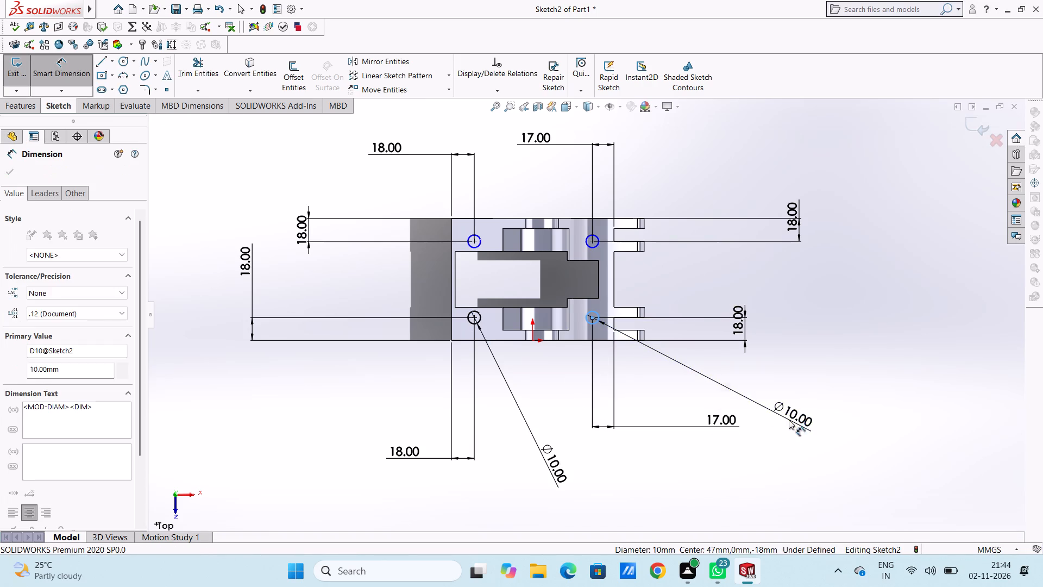
click(742, 408)
click(716, 403)
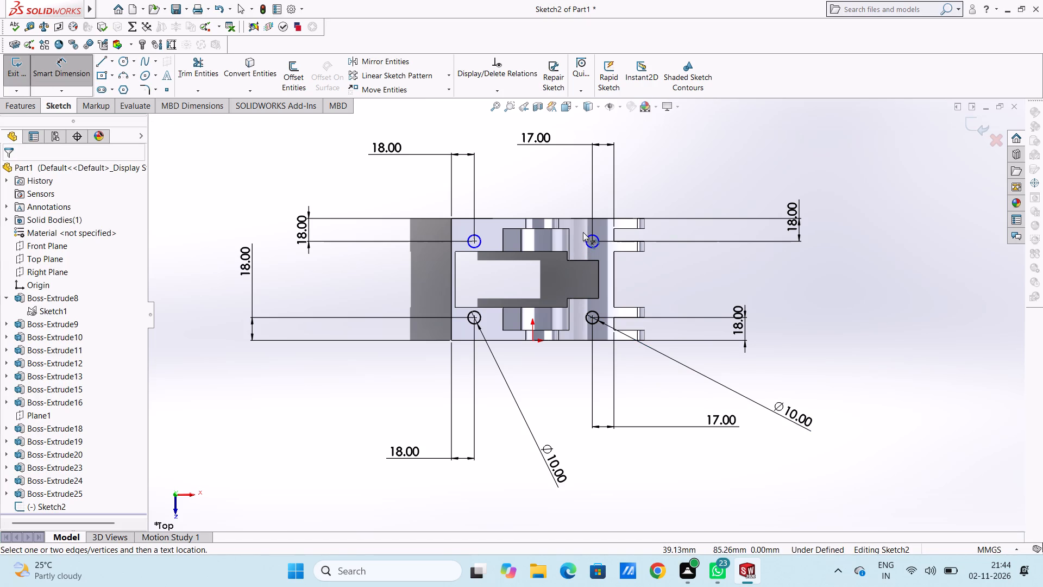
click(586, 237)
click(742, 165)
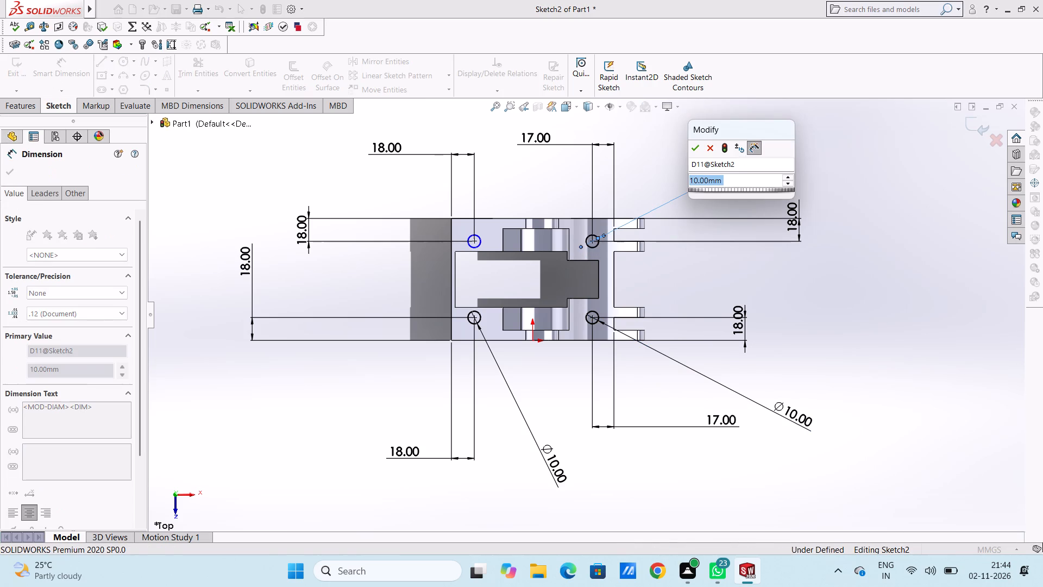
click(700, 149)
click(695, 151)
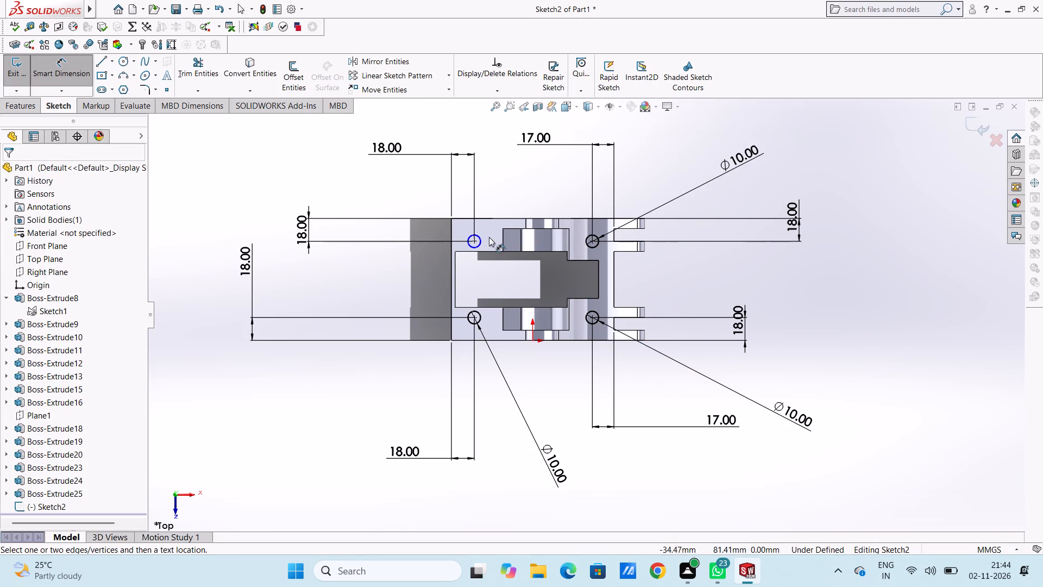
click(478, 239)
click(386, 183)
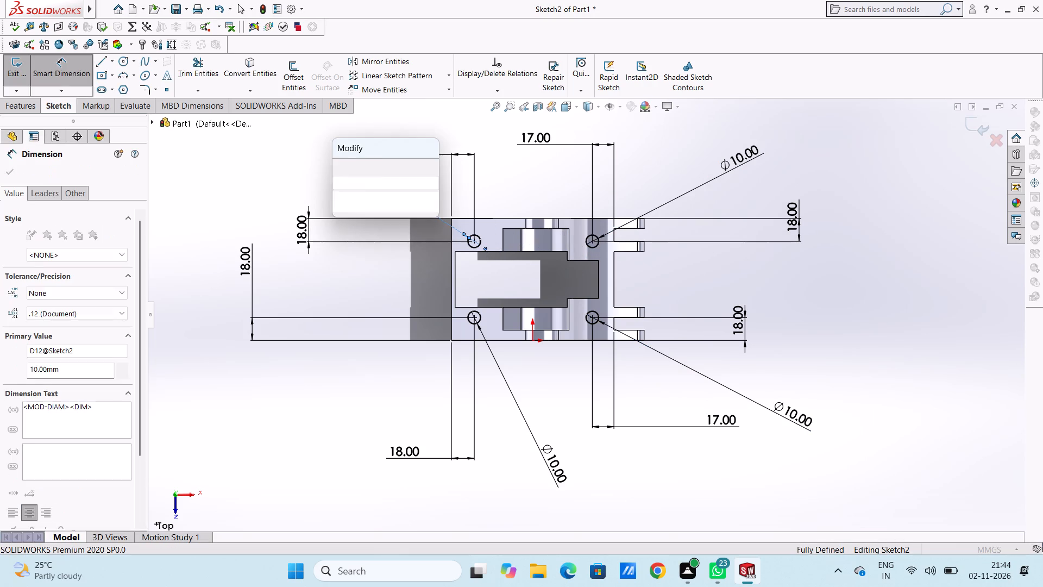
click(342, 170)
click(333, 171)
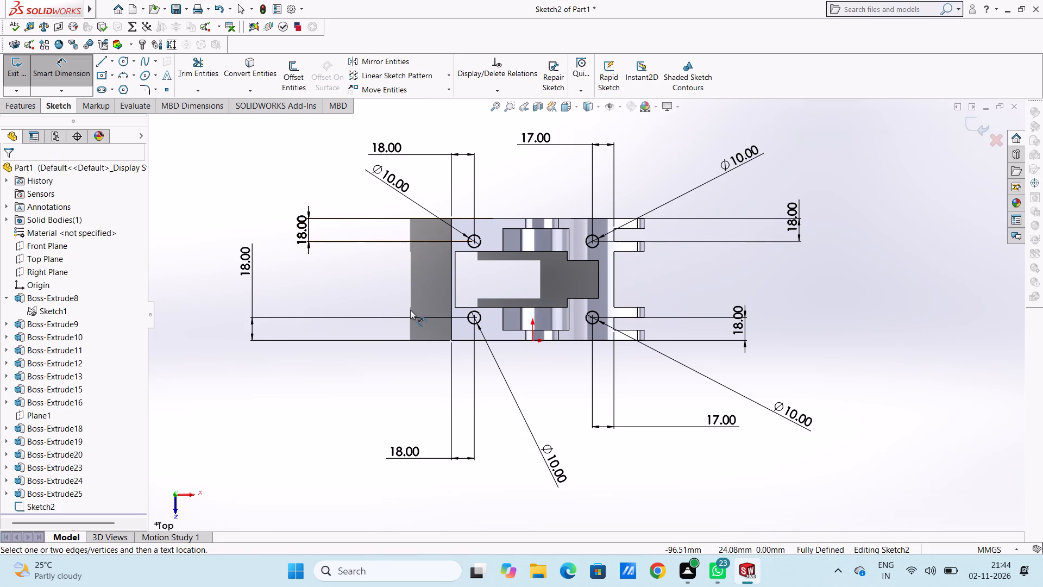
Try to cut-extrude the four Sketch2 circles with a blind depth of 6 mm in the reversed direction.
middle_drag(417, 357, 422, 249)
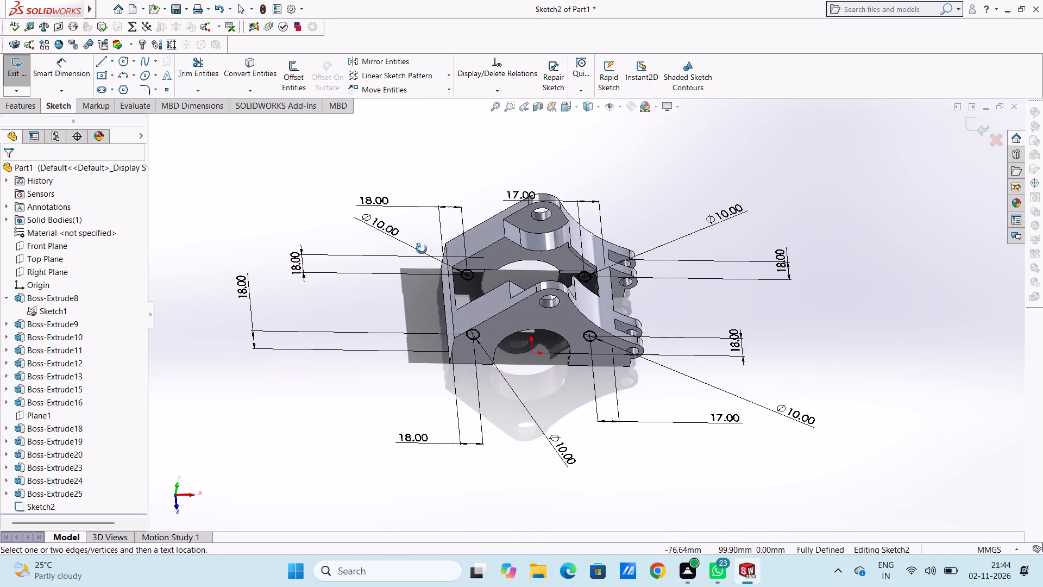
middle_drag(422, 249, 422, 248)
middle_drag(405, 355, 388, 307)
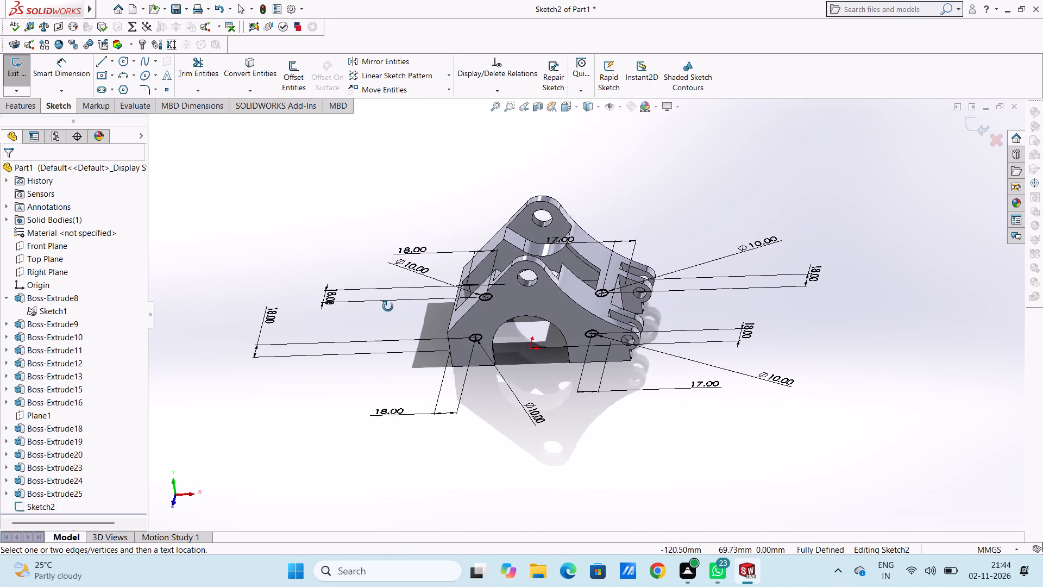
middle_drag(388, 307, 387, 307)
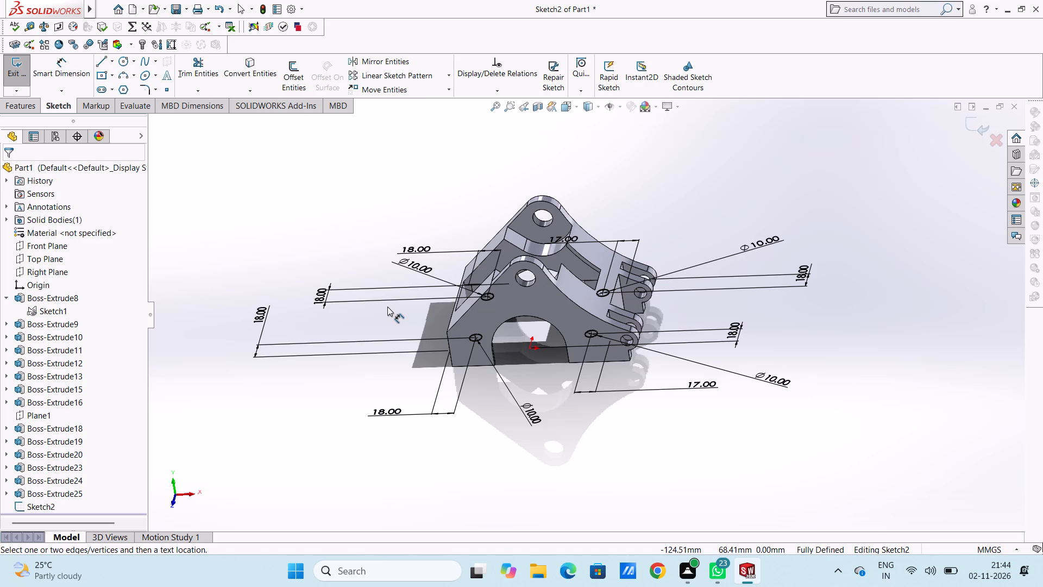
click(62, 67)
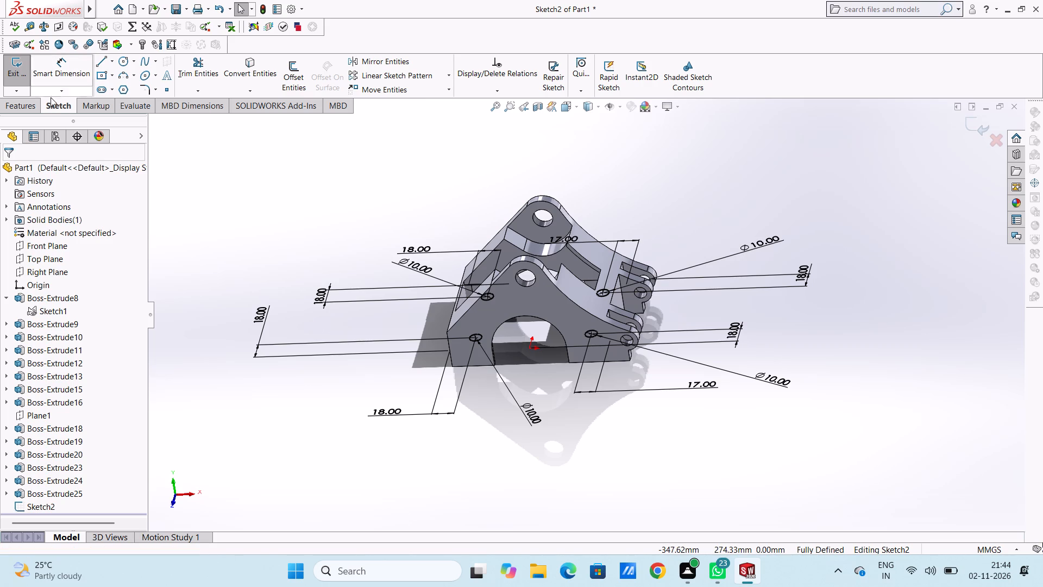
click(25, 106)
drag(185, 74, 188, 80)
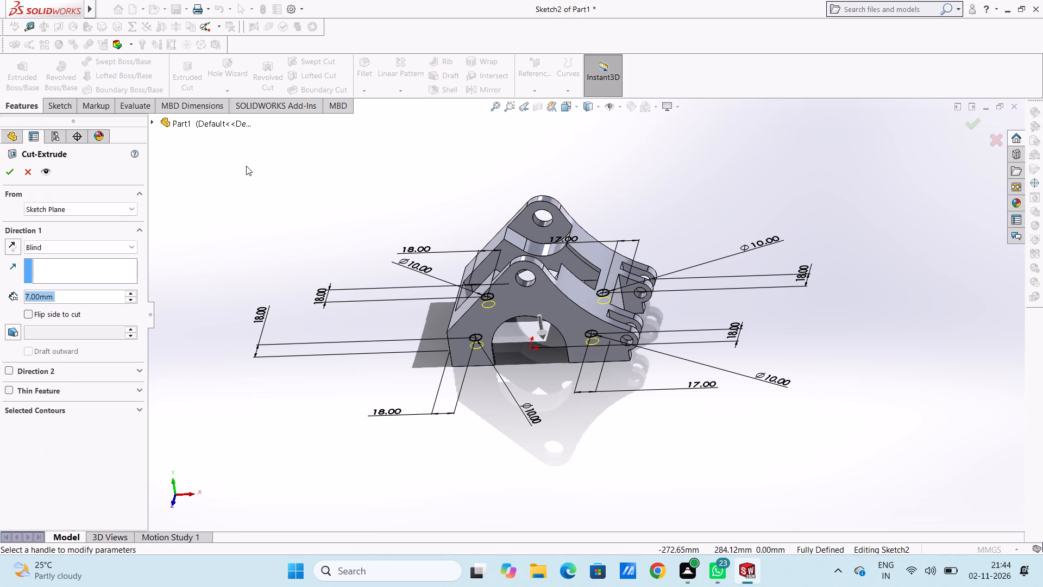
key(6)
key(Return)
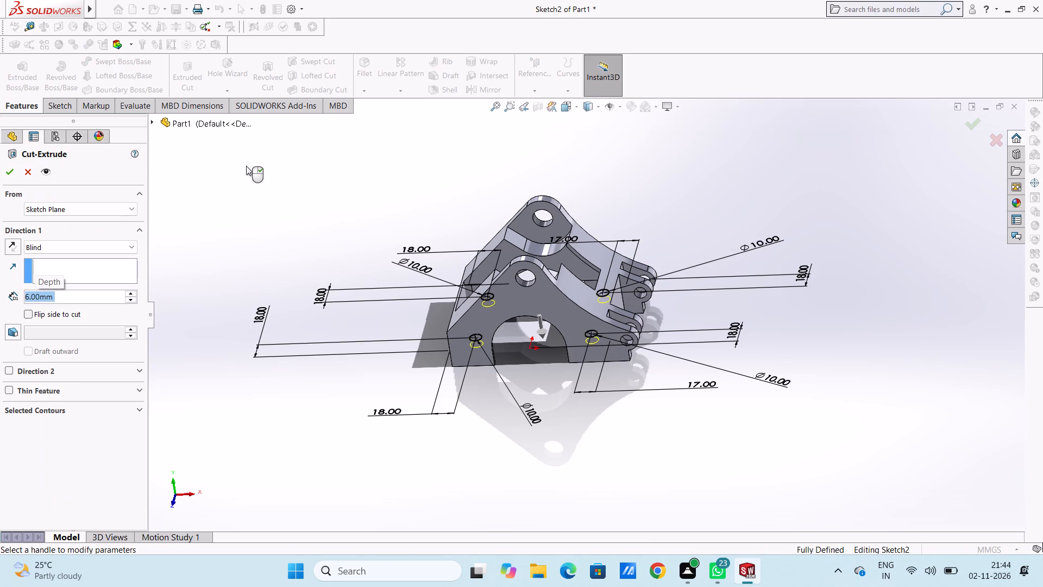
middle_drag(281, 363, 272, 313)
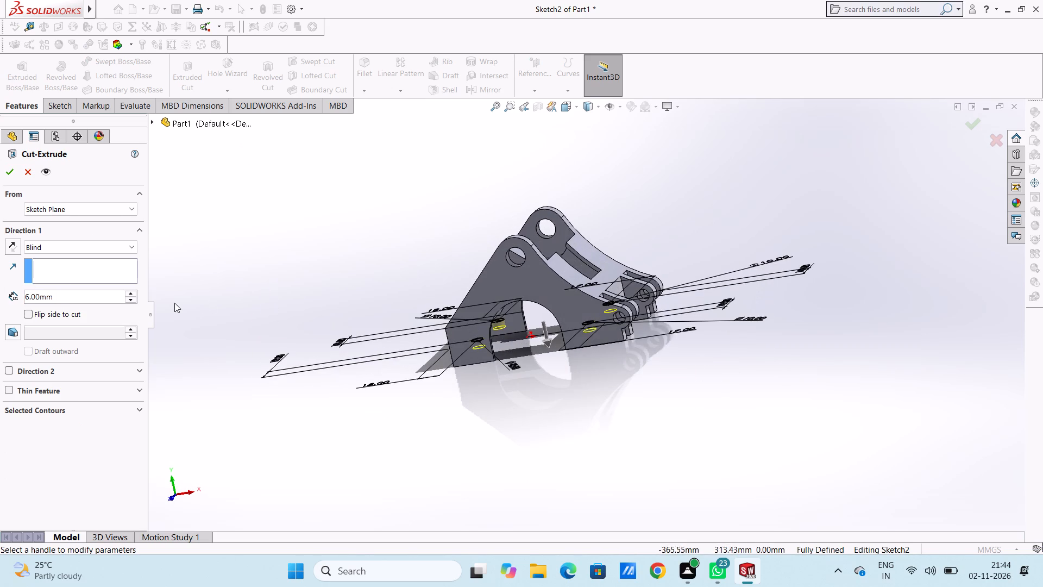
click(10, 245)
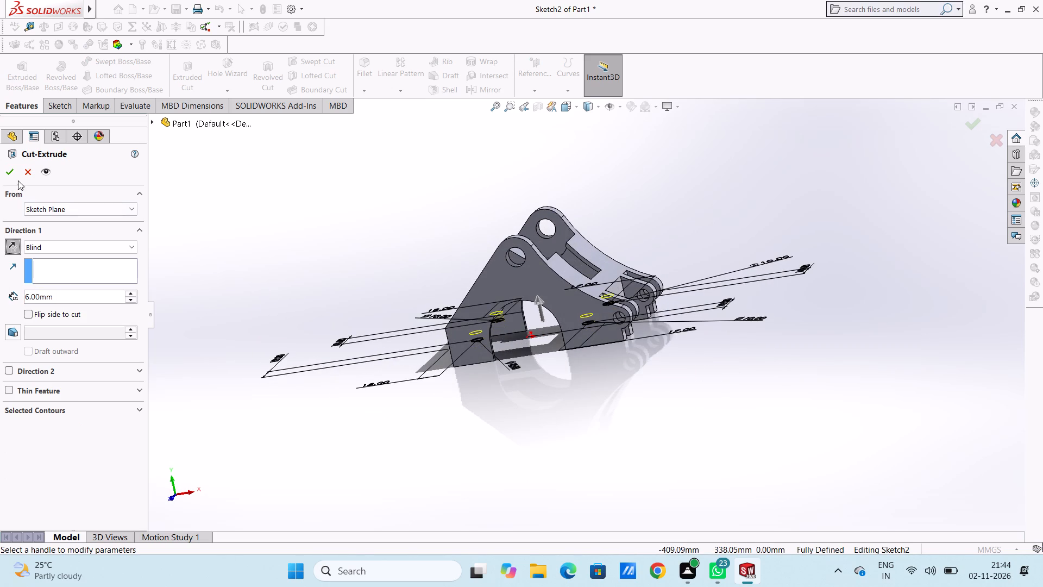
click(10, 172)
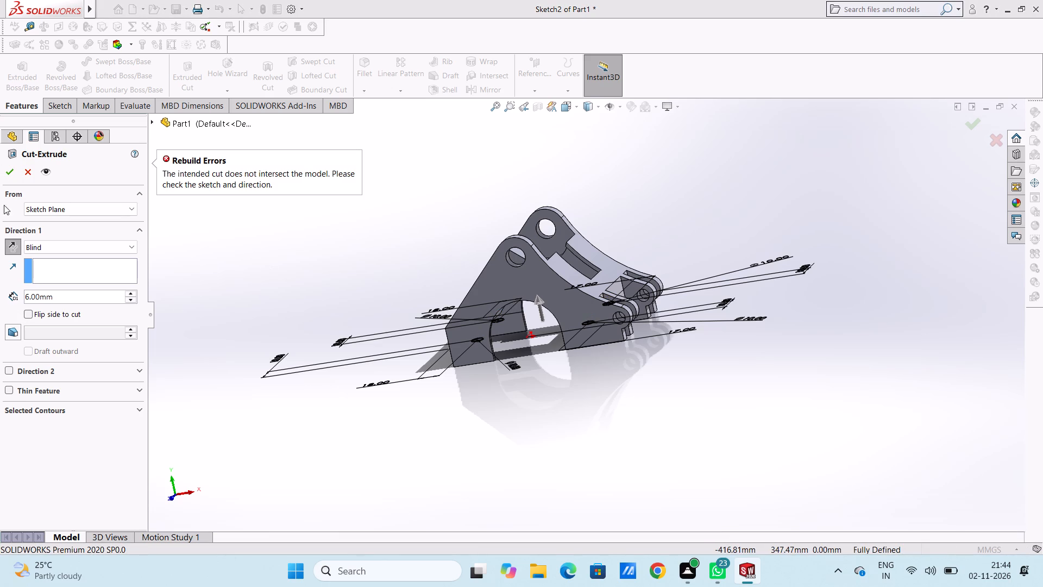
click(11, 173)
click(11, 173)
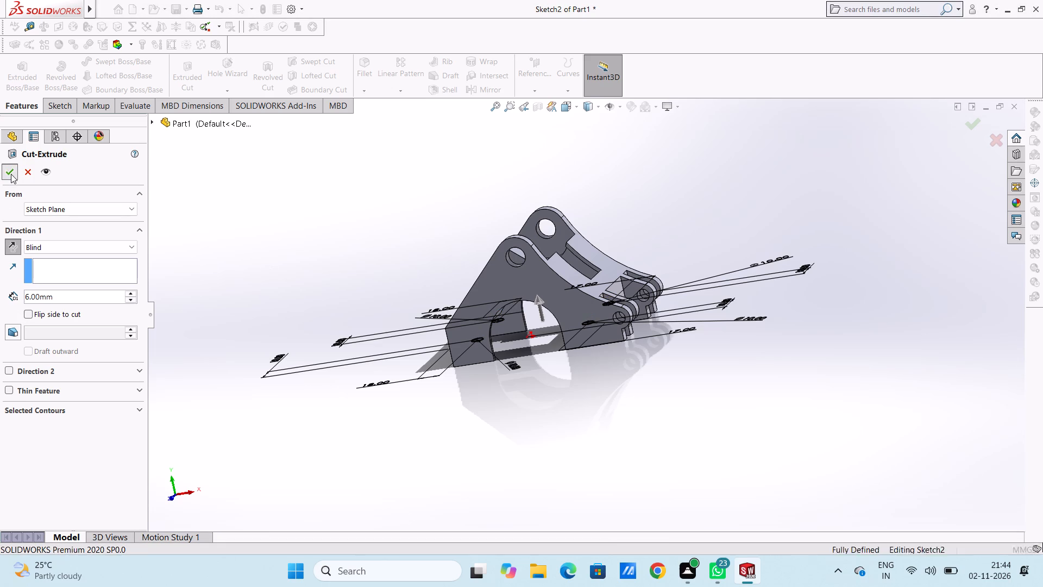
Examine from several angles how the four circles and the cut direction sit relative to the bracket's base and walls.
middle_drag(330, 305, 316, 261)
middle_drag(353, 374, 282, 278)
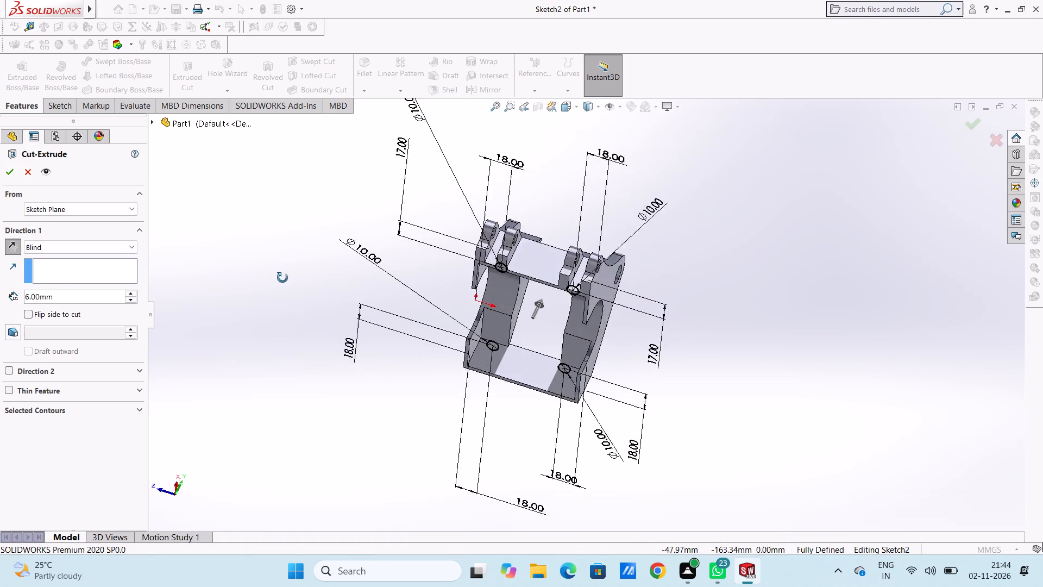
middle_drag(282, 278, 304, 261)
middle_drag(349, 336, 341, 246)
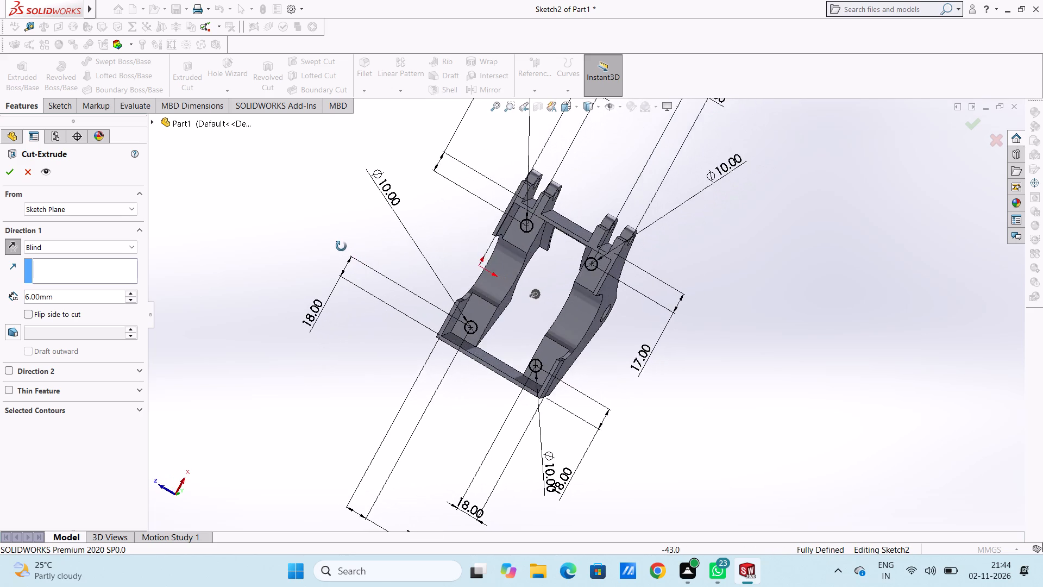
middle_drag(341, 246, 299, 278)
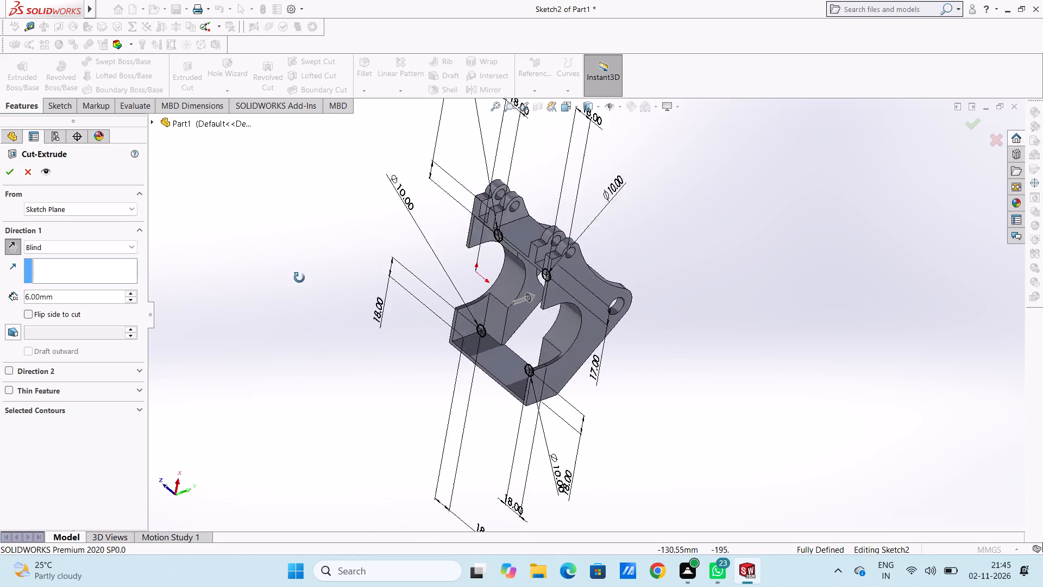
middle_drag(299, 278, 336, 361)
middle_drag(354, 302, 365, 376)
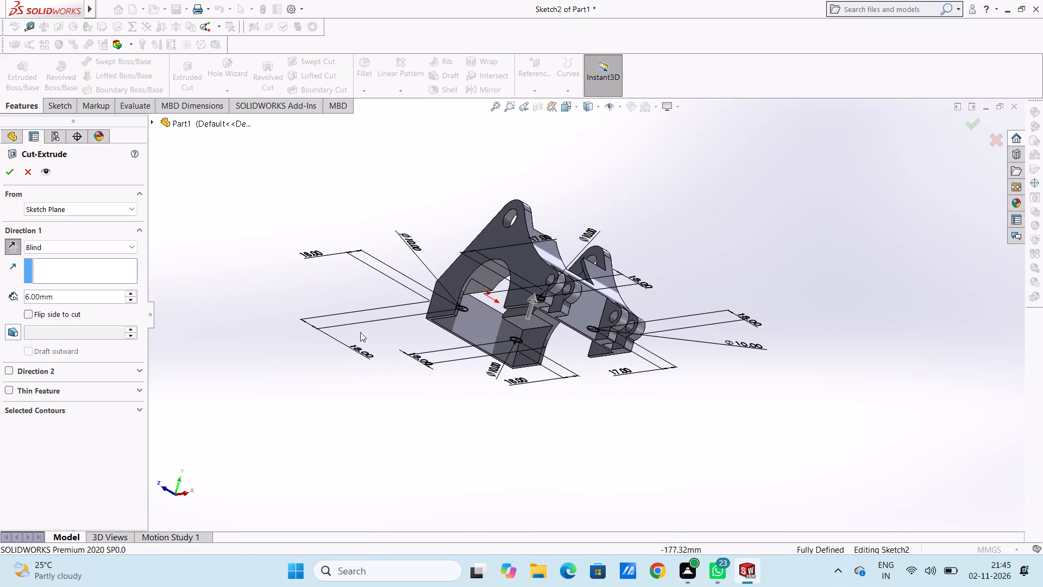
middle_drag(362, 335, 370, 393)
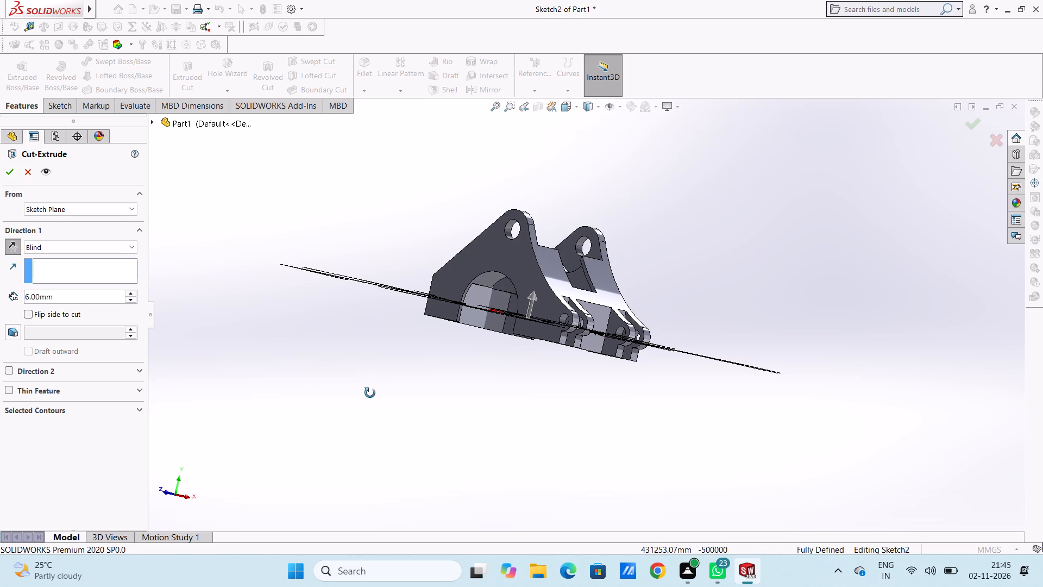
middle_drag(370, 393, 321, 299)
middle_drag(392, 388, 374, 371)
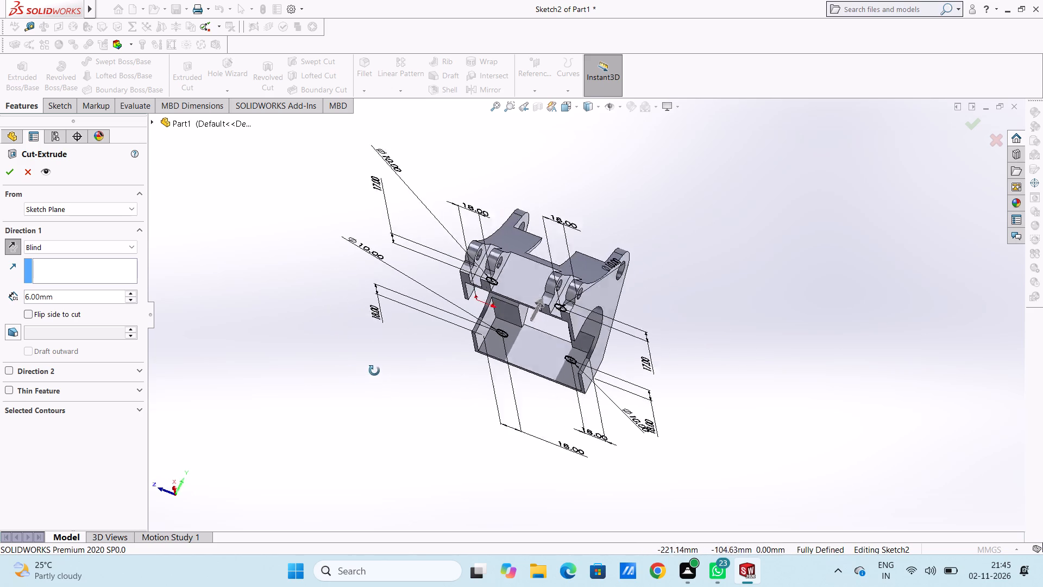
middle_drag(374, 371, 366, 349)
middle_drag(365, 347, 402, 381)
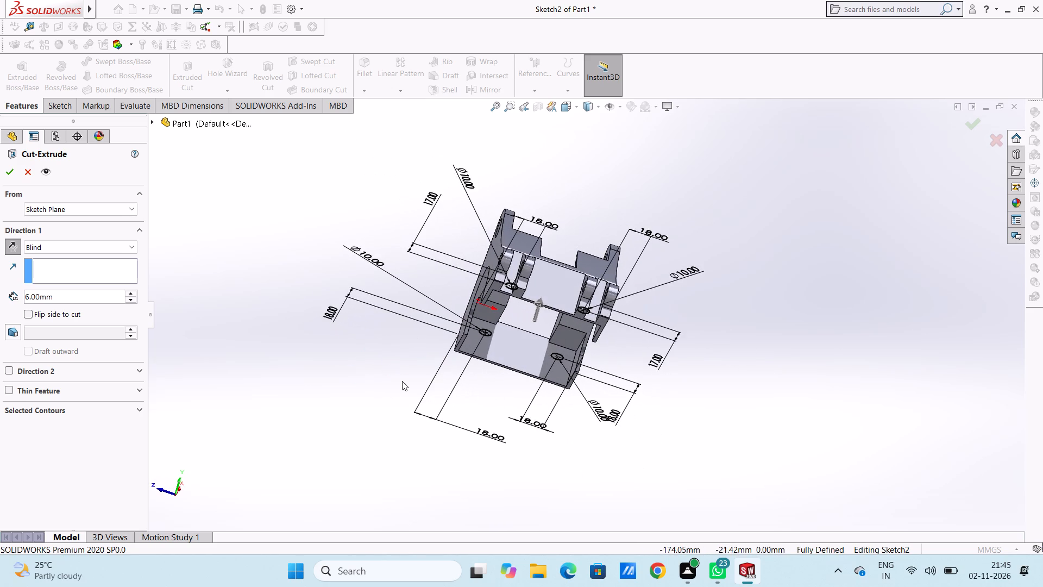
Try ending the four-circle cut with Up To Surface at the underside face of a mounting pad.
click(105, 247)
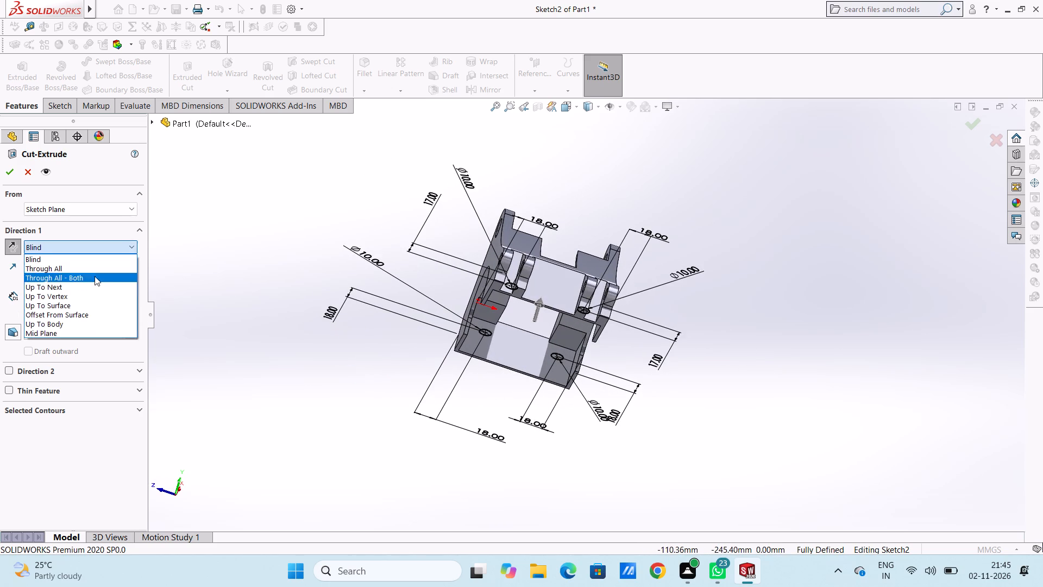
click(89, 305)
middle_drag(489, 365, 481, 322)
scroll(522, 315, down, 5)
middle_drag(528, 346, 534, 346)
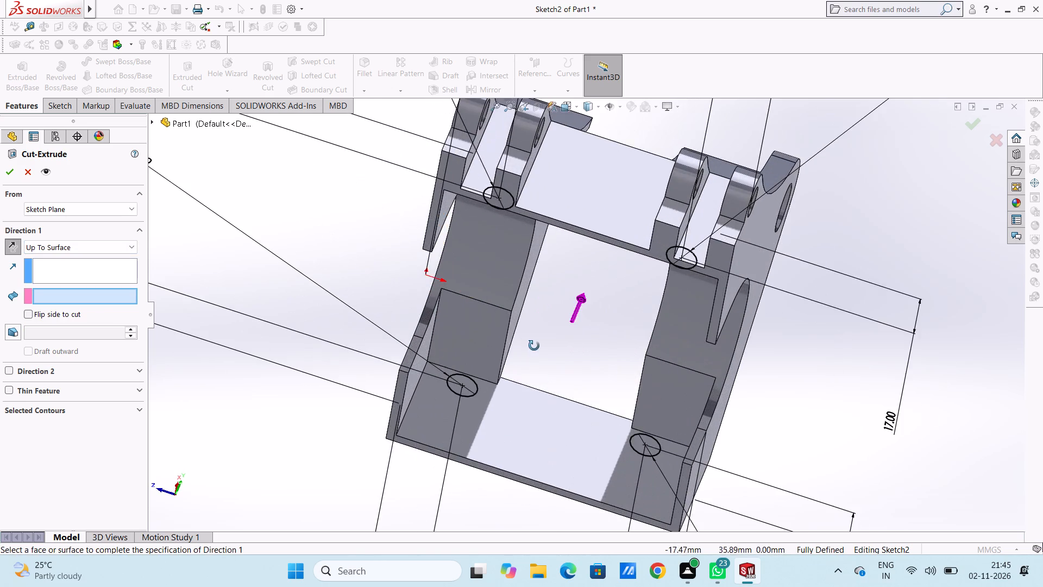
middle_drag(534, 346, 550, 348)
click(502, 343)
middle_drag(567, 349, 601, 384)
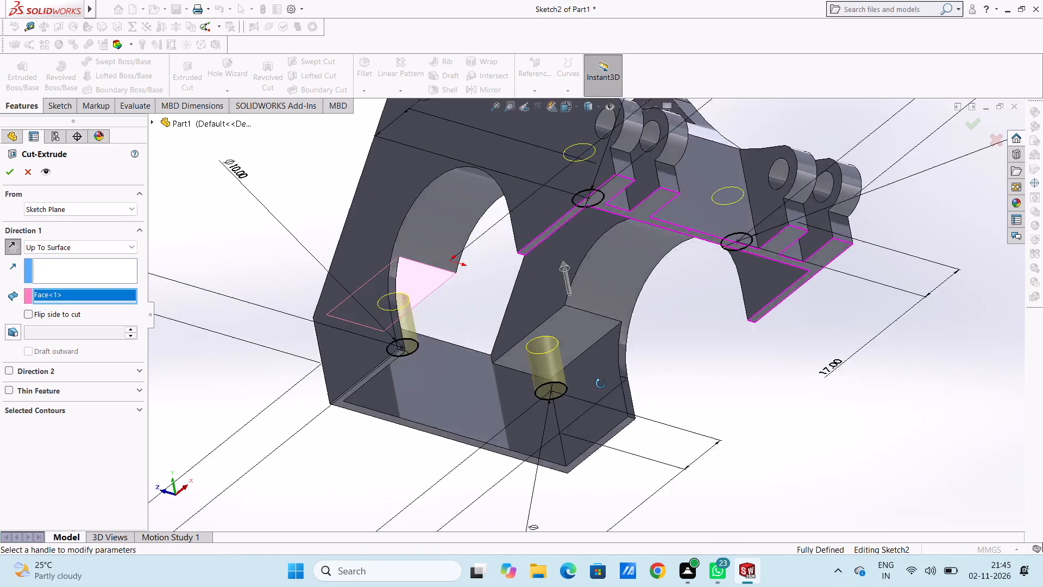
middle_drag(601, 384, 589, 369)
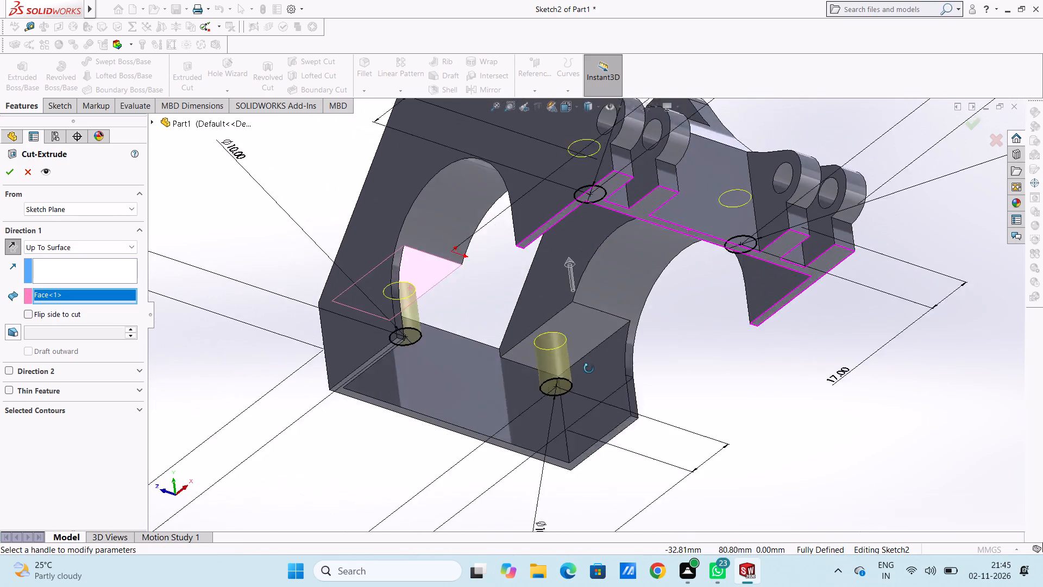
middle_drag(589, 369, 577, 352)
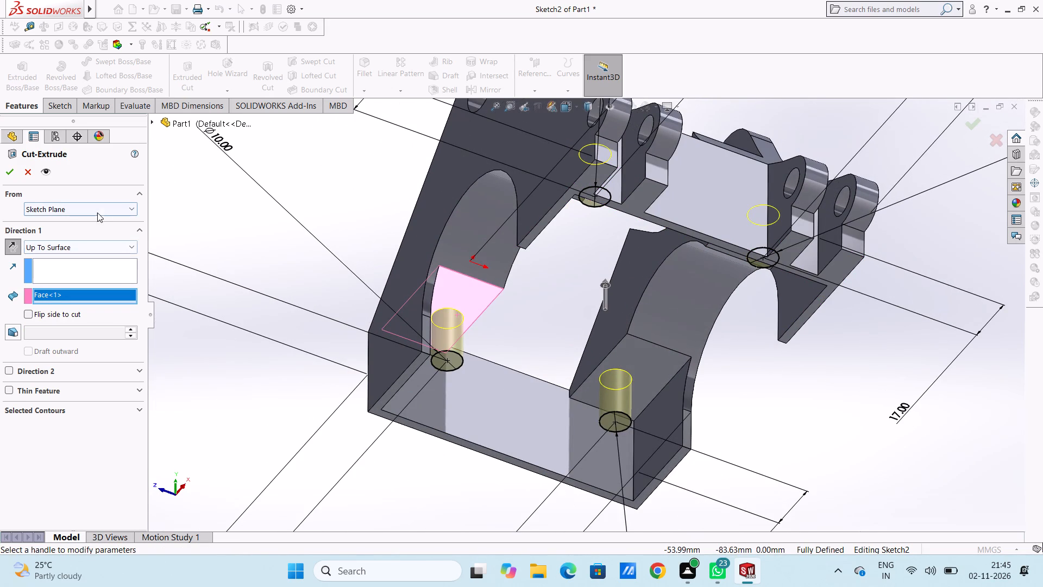
Cut-extrude the four Sketch2 circles starting from the mounting pad's underside face (Surface/Face/Plane) with a blind depth of 6 mm.
click(97, 208)
click(90, 229)
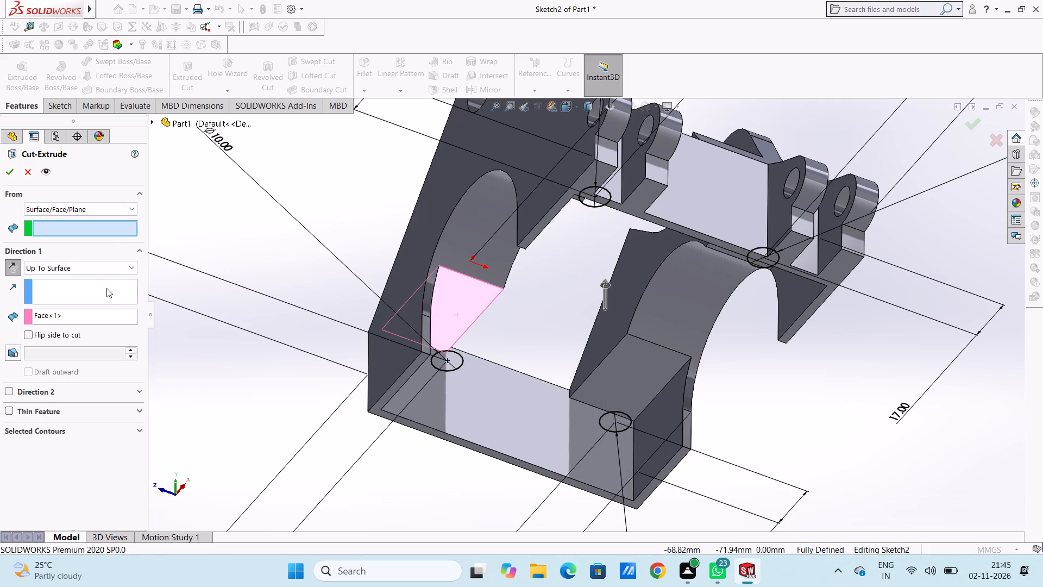
click(80, 266)
click(78, 278)
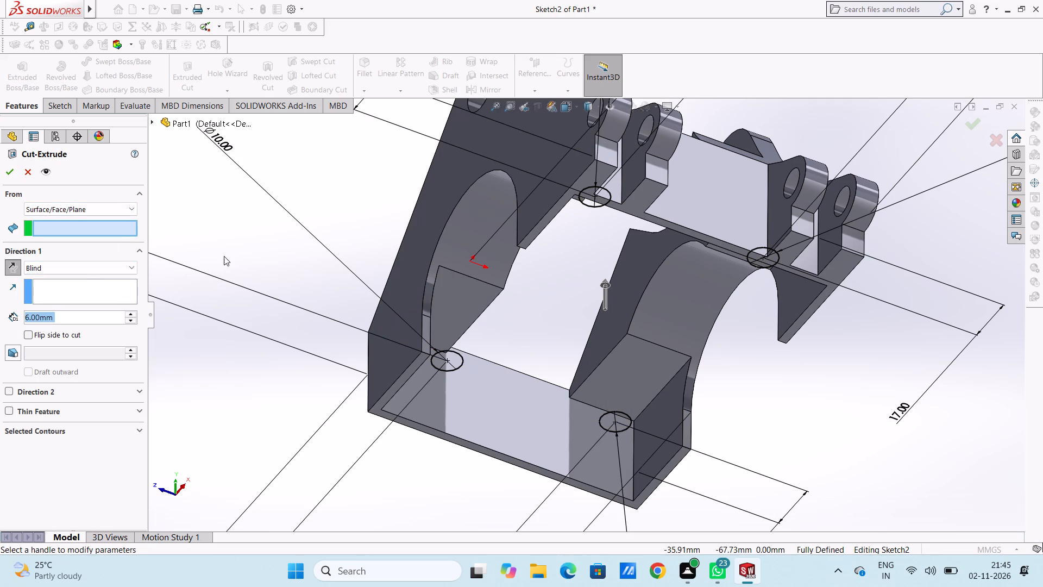
click(457, 299)
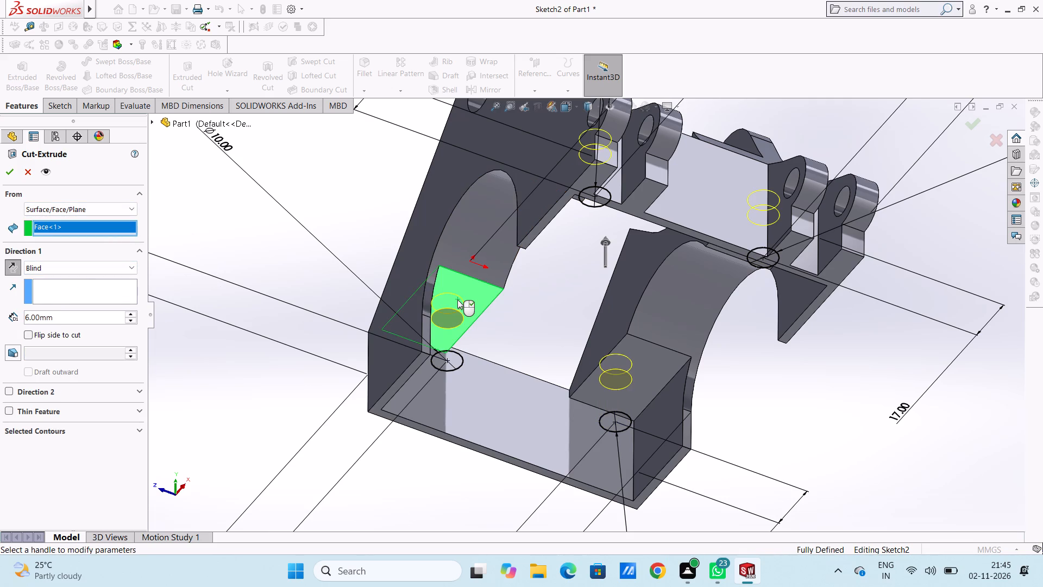
middle_drag(364, 229, 401, 369)
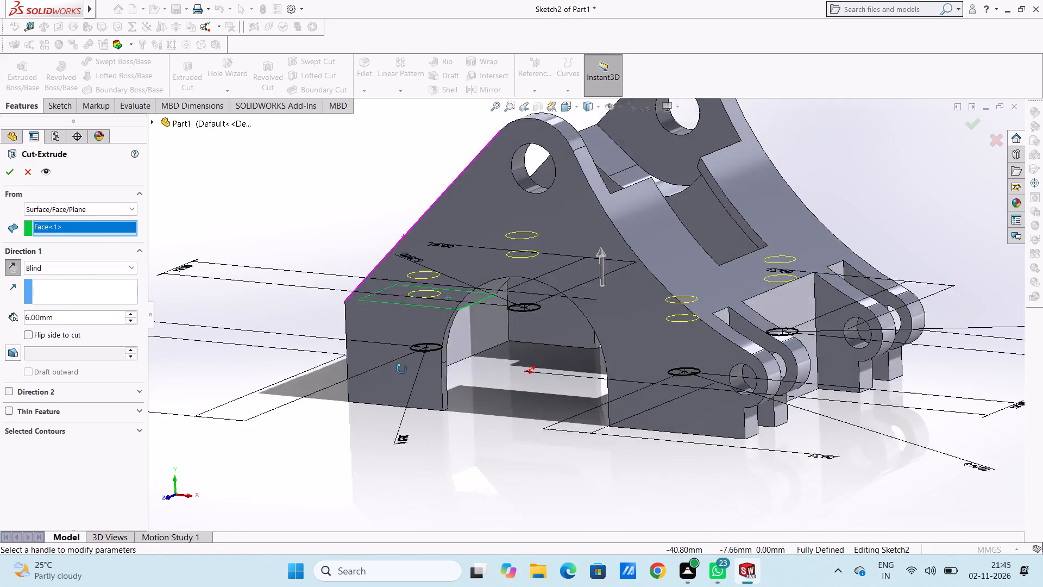
middle_drag(401, 369, 425, 384)
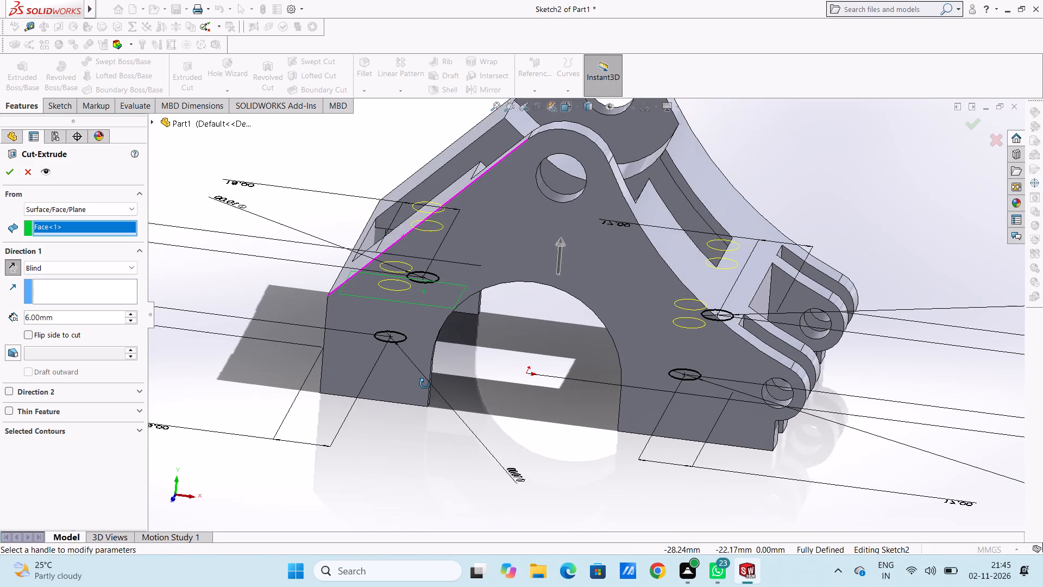
middle_drag(425, 384, 386, 387)
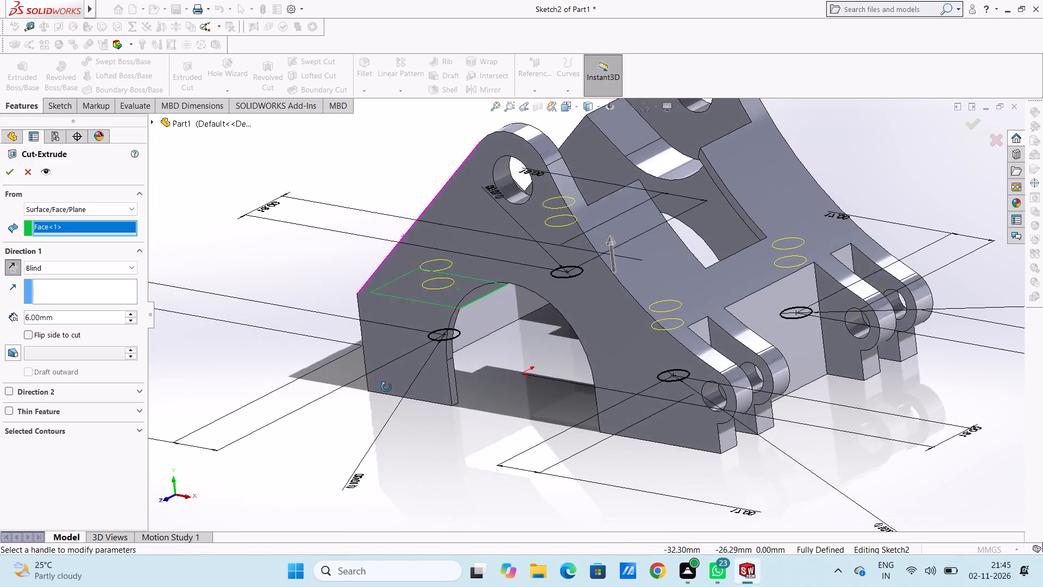
middle_drag(386, 387, 378, 356)
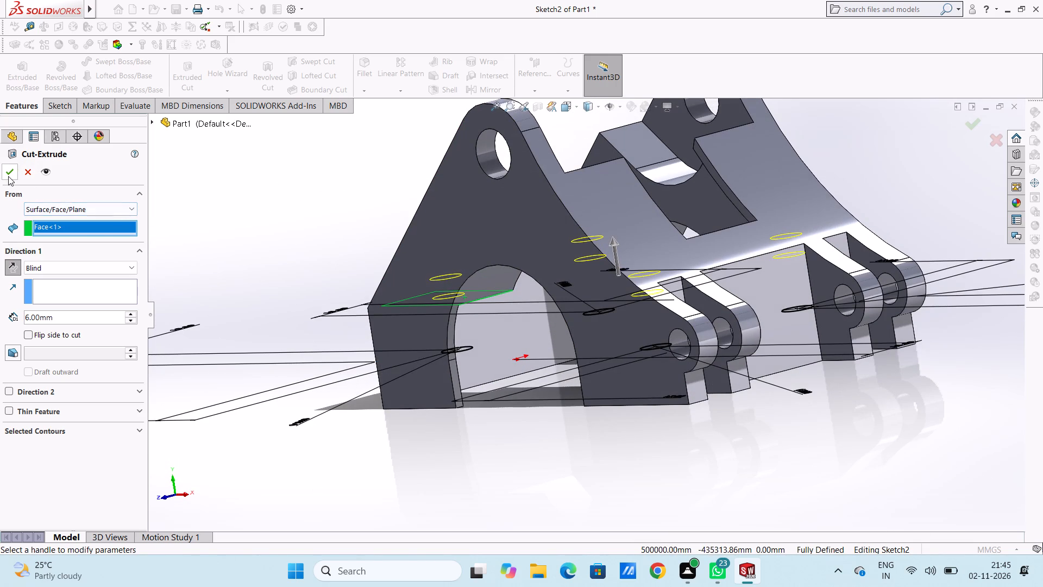
click(8, 176)
click(321, 236)
Start a new sketch on the circular floor face of one blind hole in the bracket's underside.
middle_drag(329, 320, 329, 247)
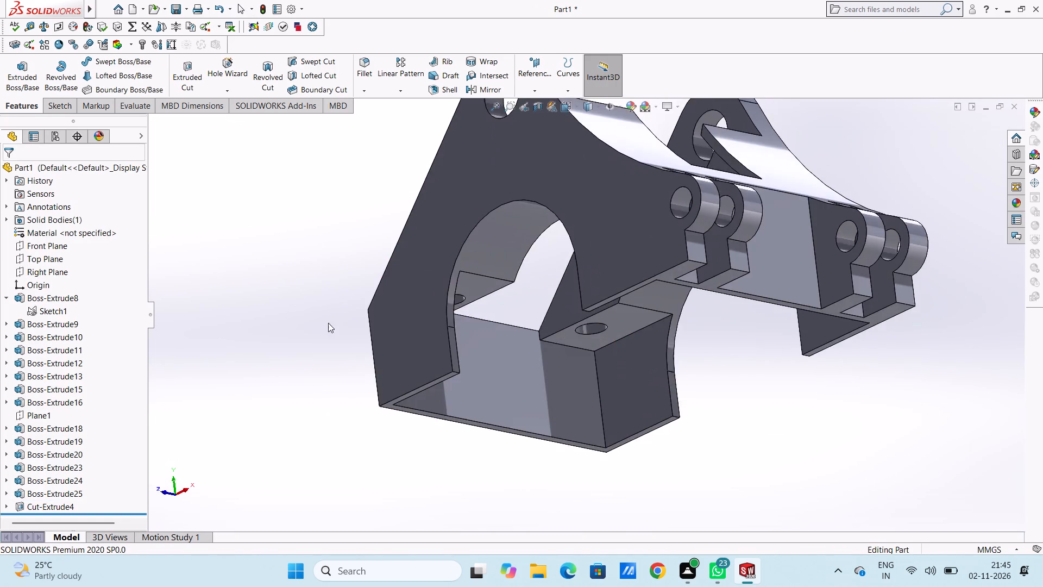
middle_drag(330, 322, 331, 213)
middle_drag(353, 358, 323, 283)
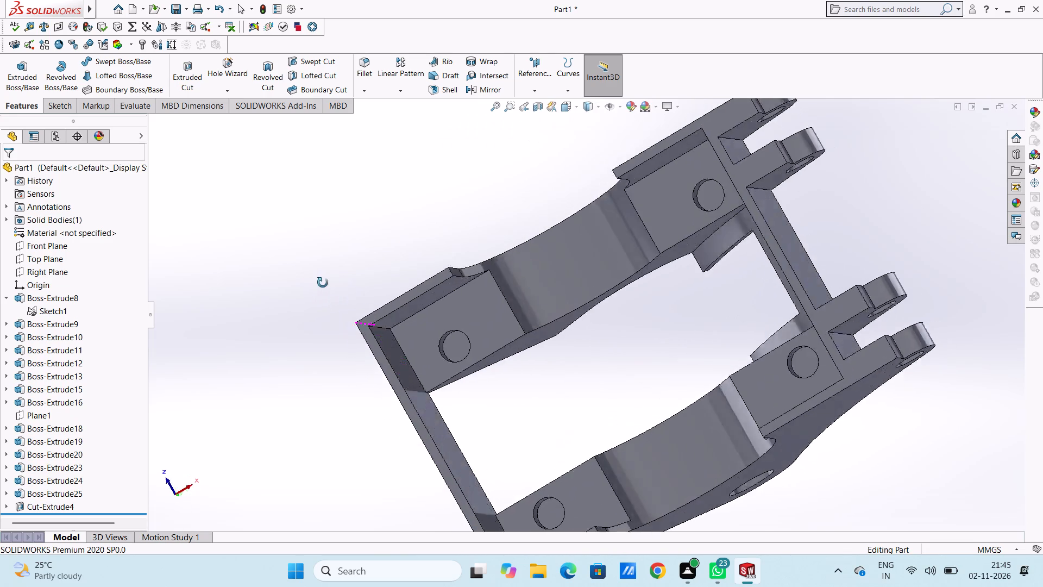
middle_drag(323, 283, 316, 318)
scroll(463, 360, down, 3)
click(473, 328)
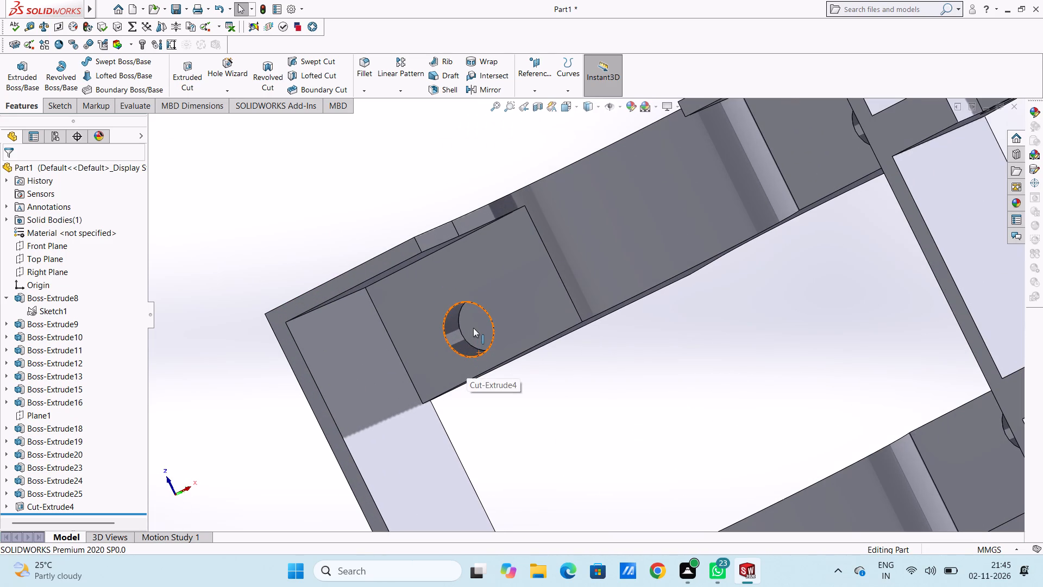
click(518, 298)
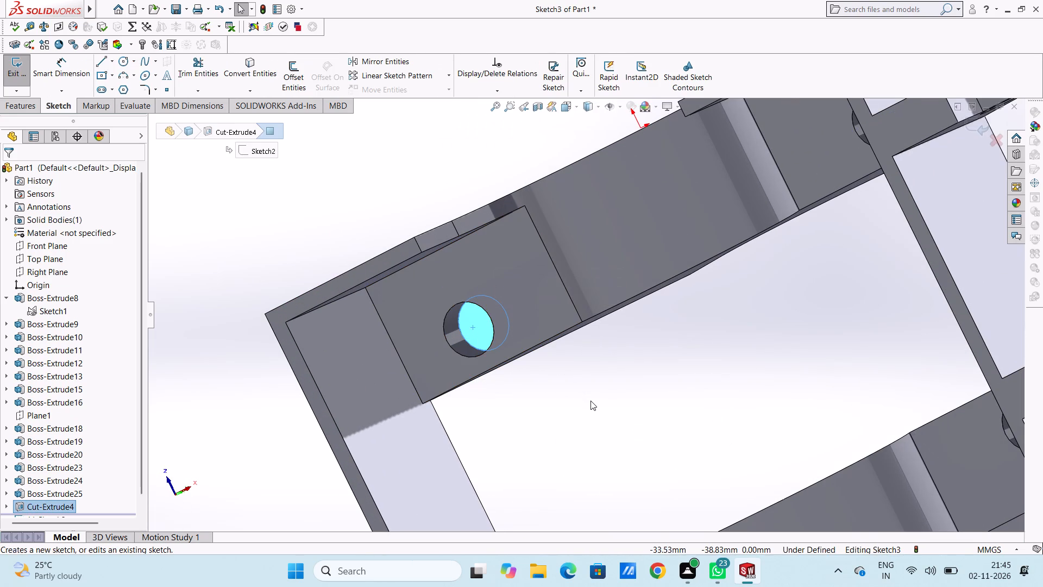
click(590, 401)
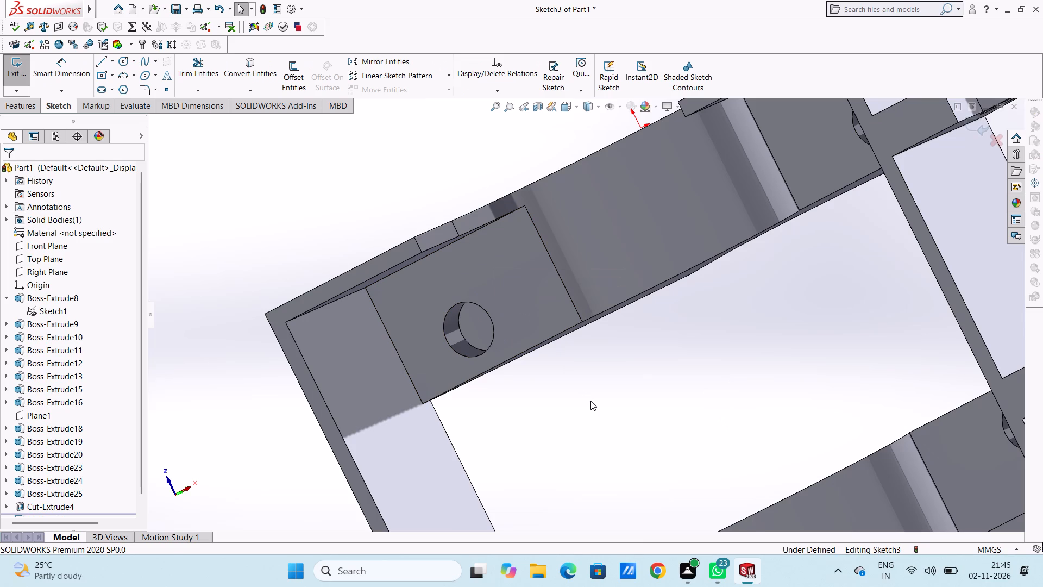
Draw two circles of 8 mm radius concentric with the two holes on the origin side of the bracket.
key(ctrl+6)
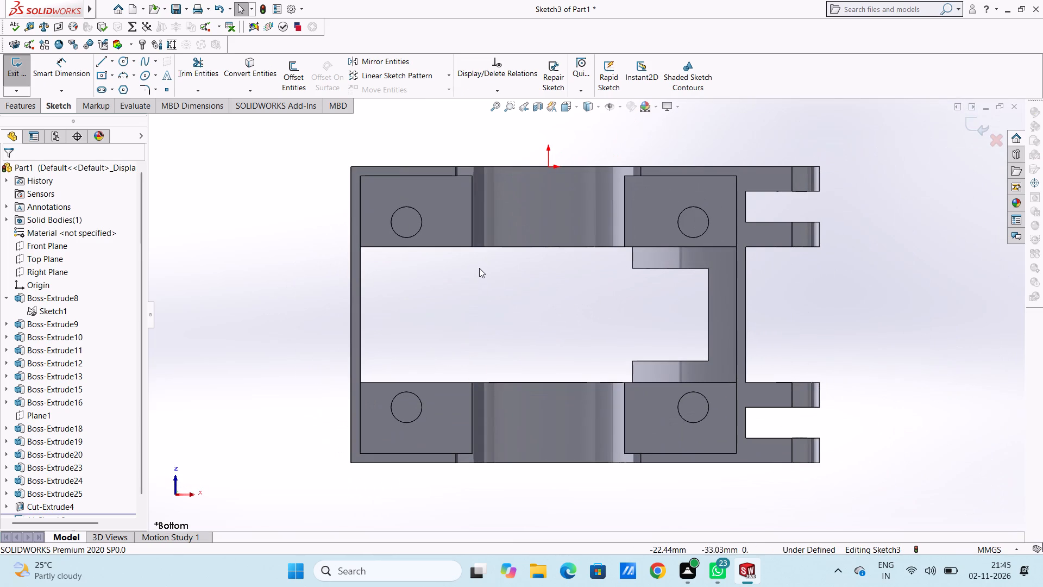
scroll(423, 220, up, 2)
scroll(462, 249, down, 3)
scroll(586, 258, down, 2)
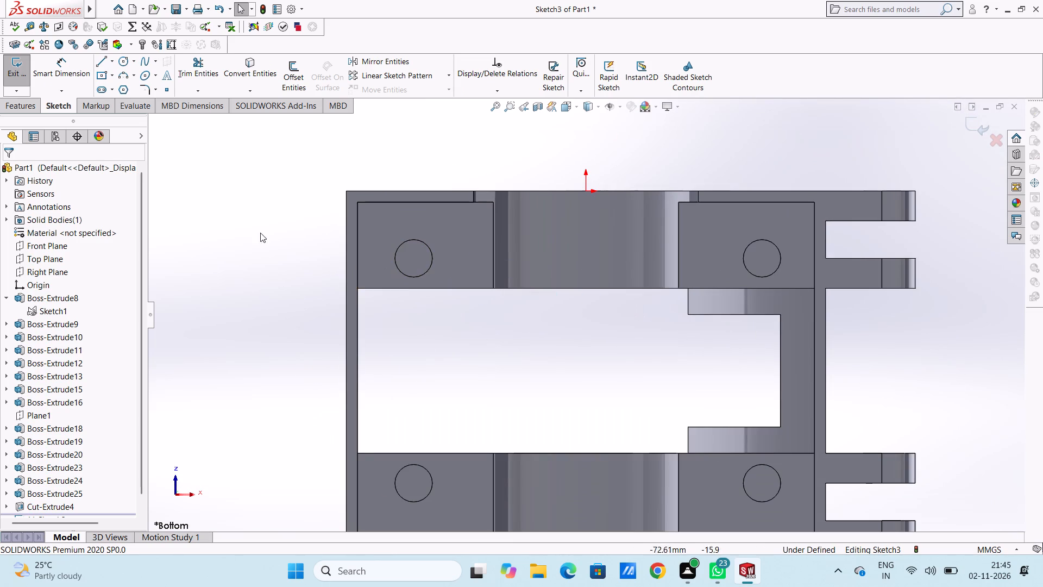
click(122, 61)
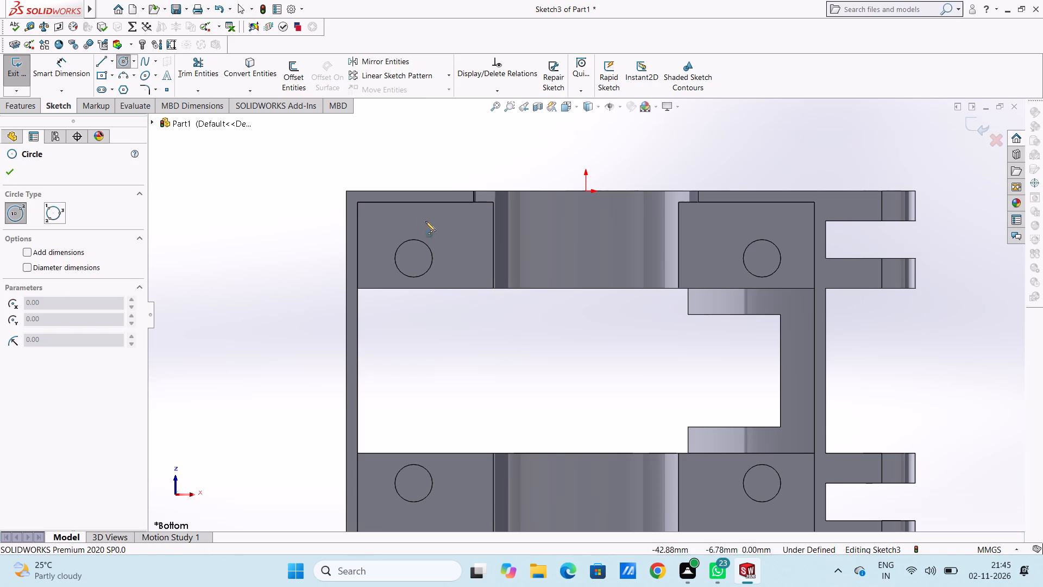
click(413, 259)
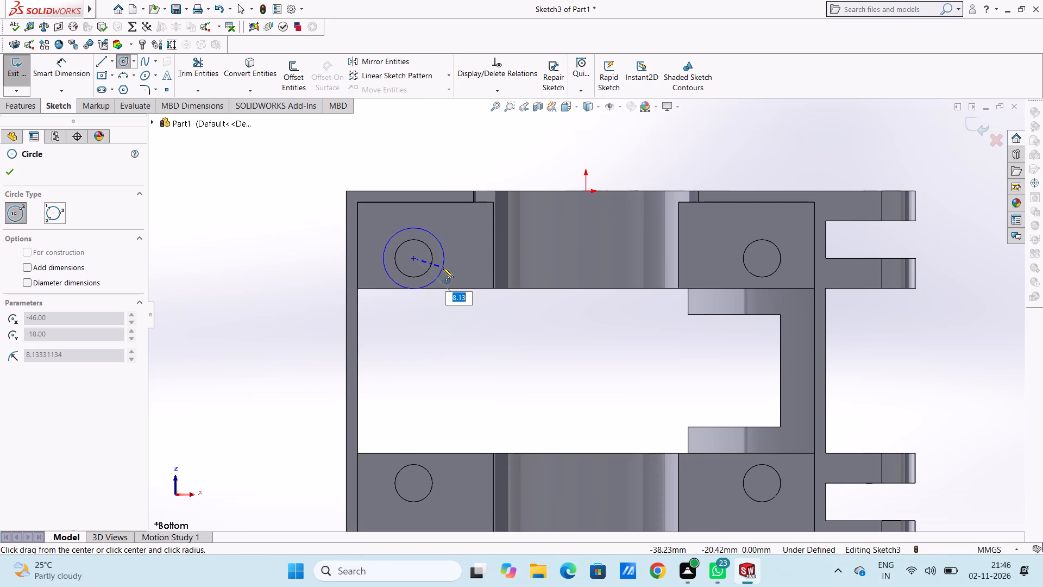
key(8)
key(Return)
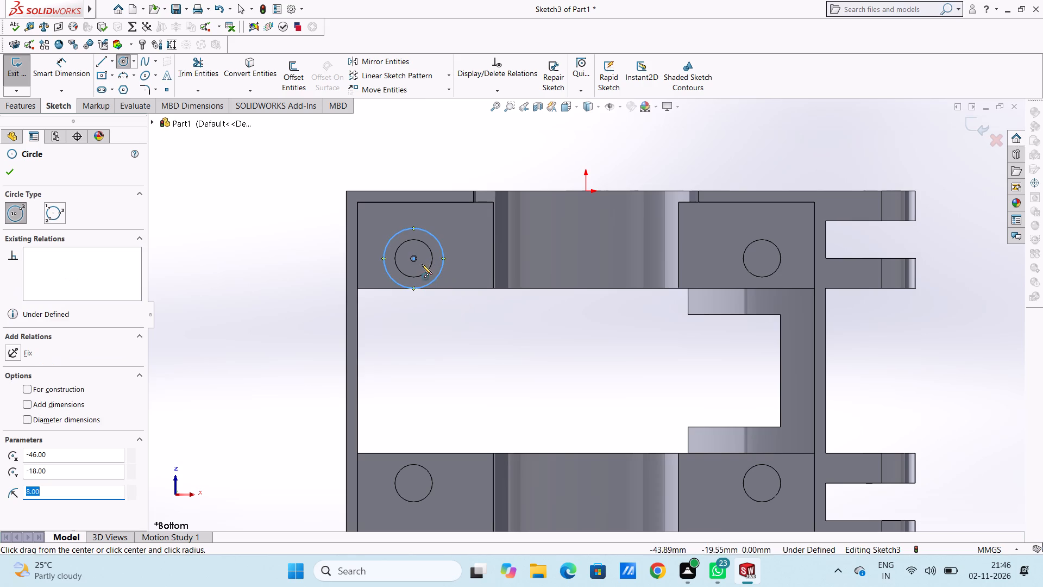
click(762, 259)
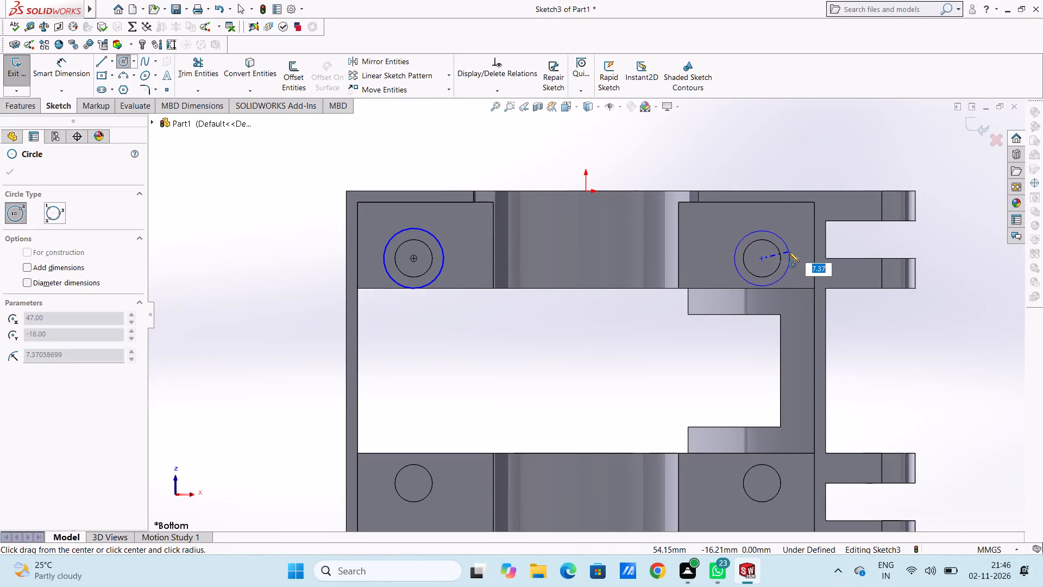
key(8)
key(Return)
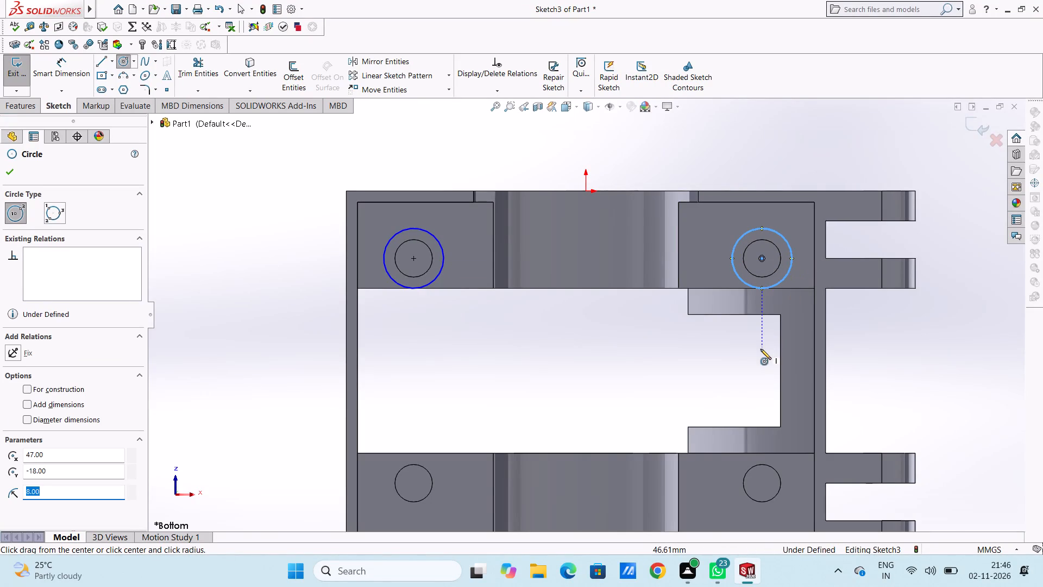
Draw circles of 8 mm radius, reaching the pads' inner edge, concentric with the two holes on the side away from the origin.
scroll(764, 486, up, 2)
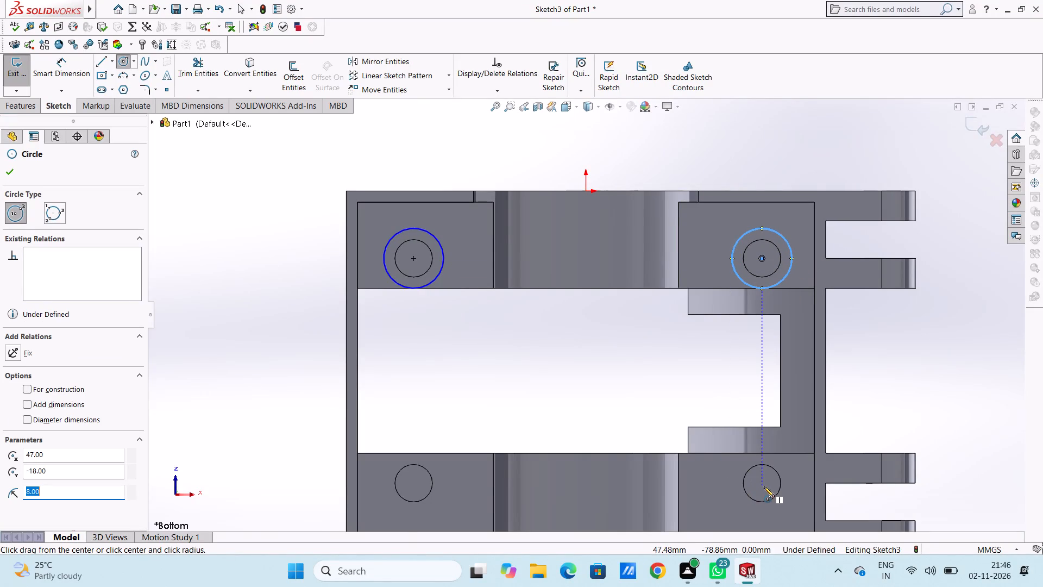
scroll(764, 486, up, 2)
scroll(682, 428, down, 4)
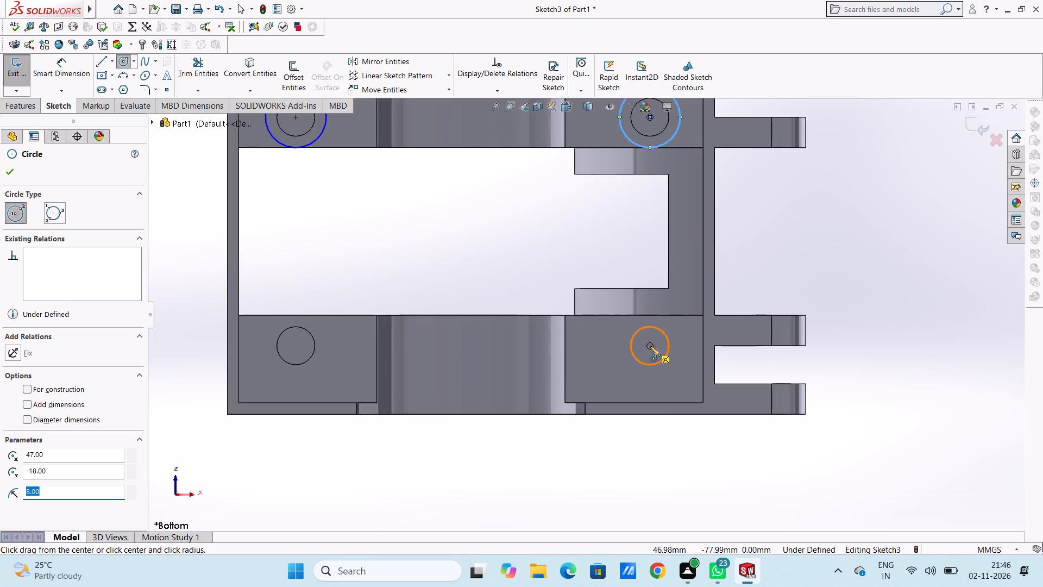
click(651, 346)
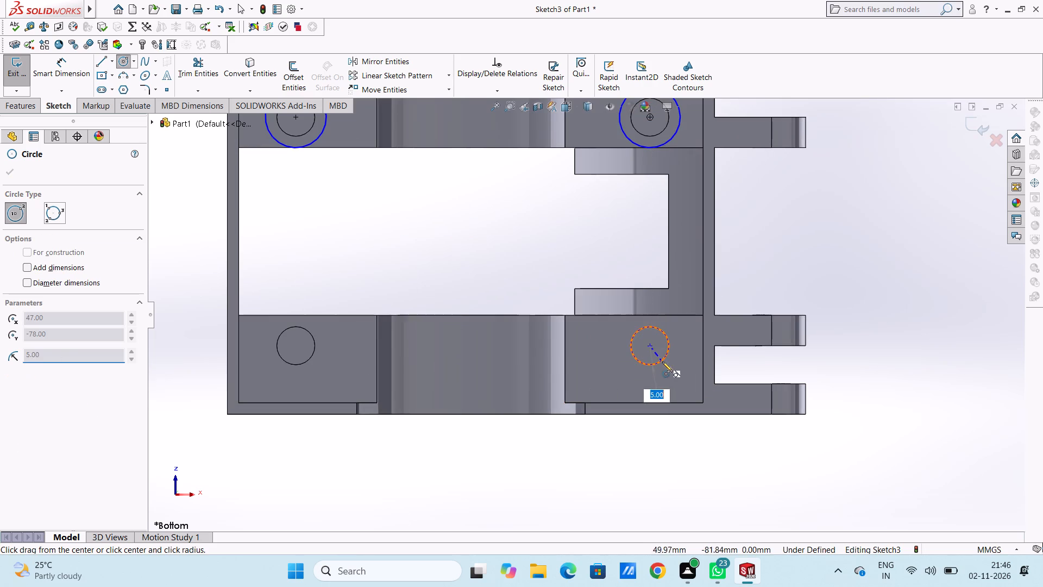
click(660, 315)
scroll(428, 335, up, 2)
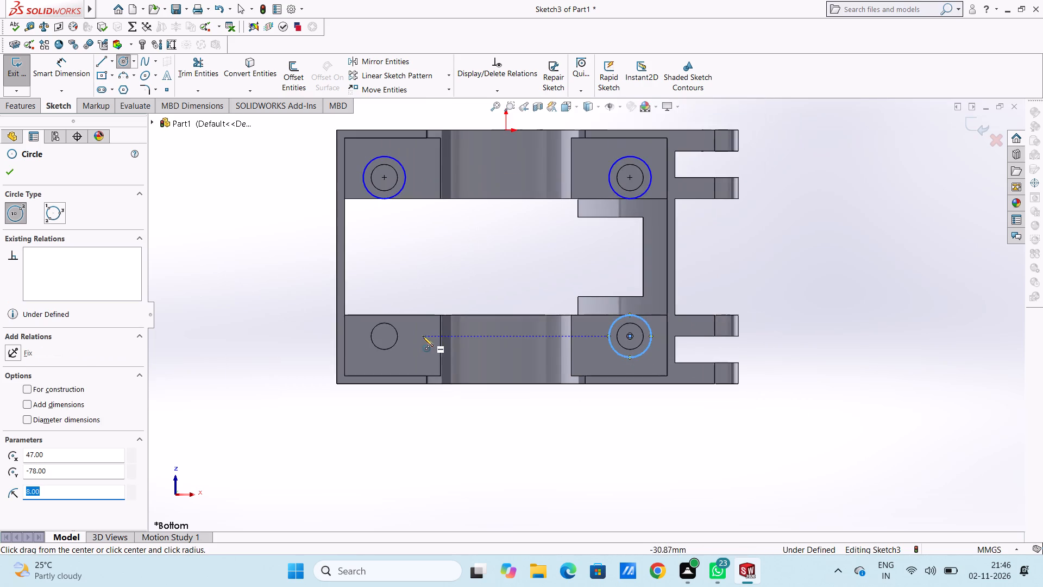
scroll(342, 346, down, 4)
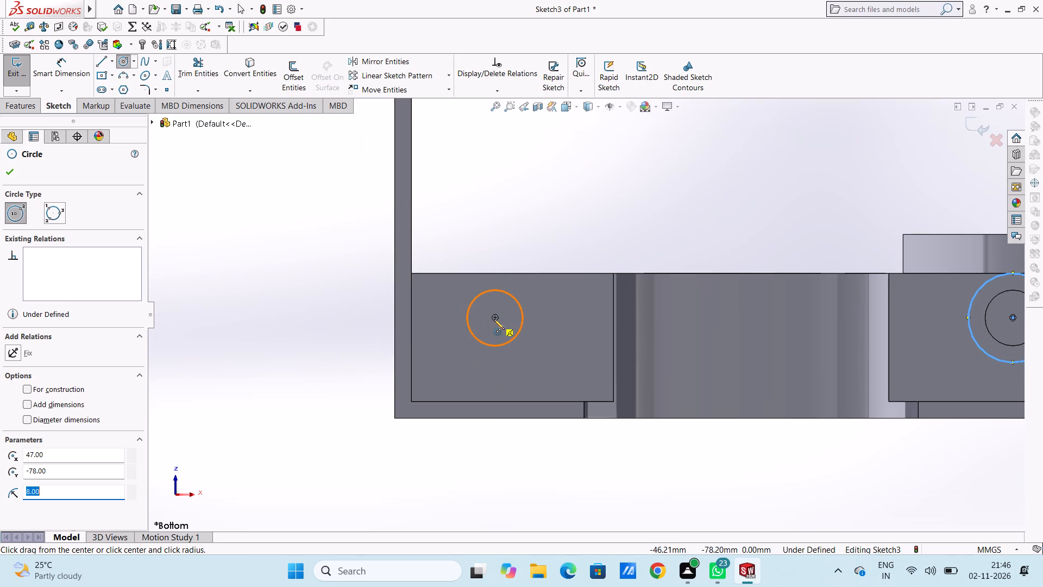
click(494, 319)
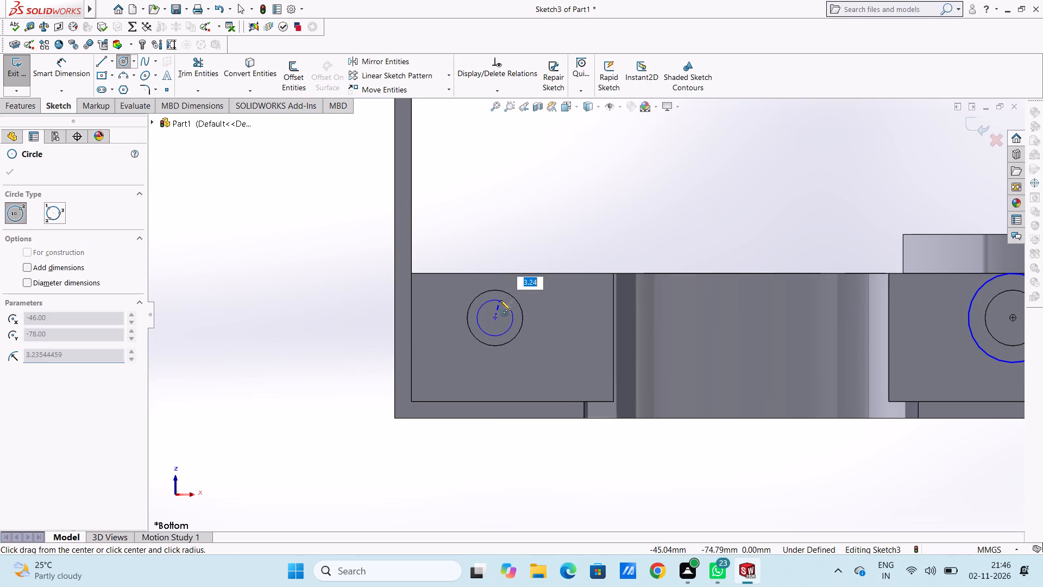
click(509, 274)
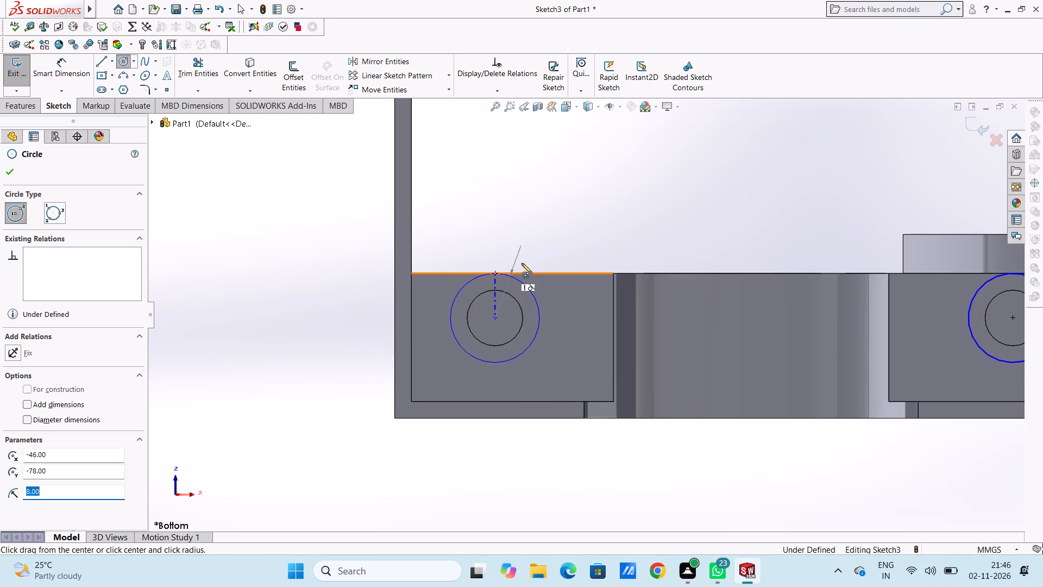
right_click(613, 184)
click(616, 189)
click(601, 195)
Dimension the origin-side circle near the closed end wall with a 16 mm diameter.
scroll(601, 196, up, 5)
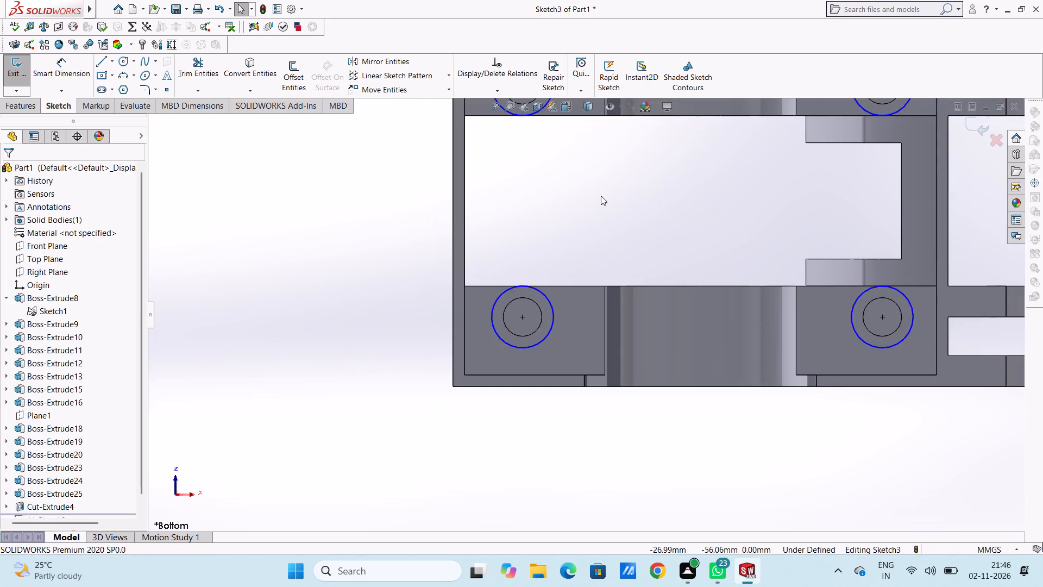
scroll(601, 196, up, 2)
scroll(764, 206, down, 2)
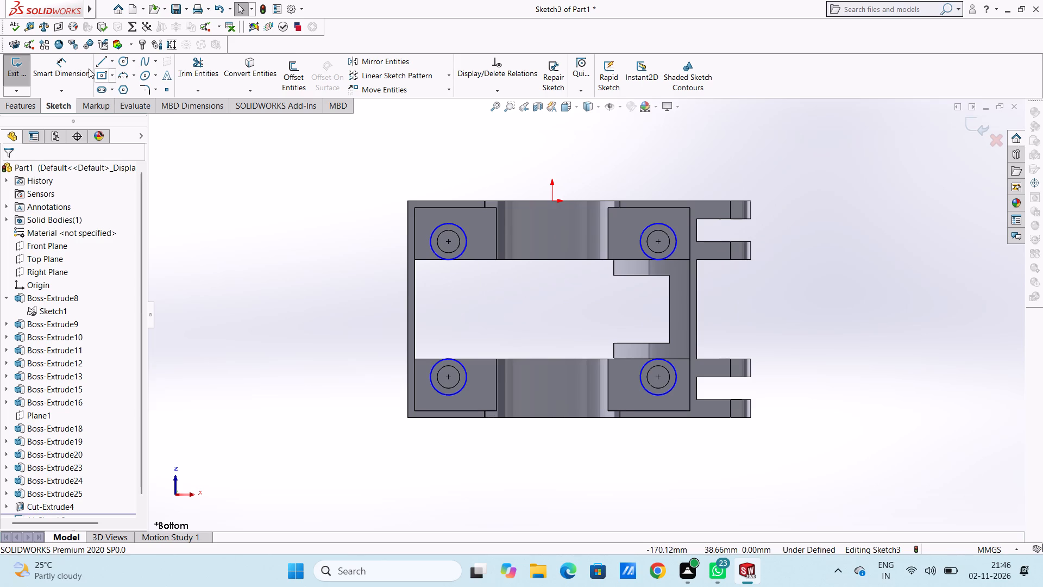
click(82, 70)
click(436, 229)
click(321, 174)
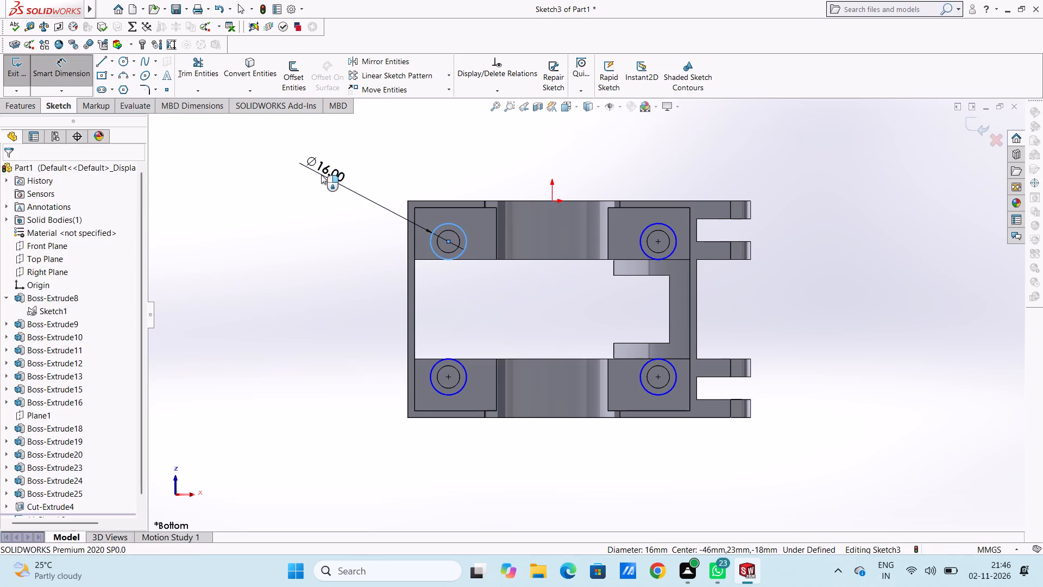
click(277, 155)
click(265, 184)
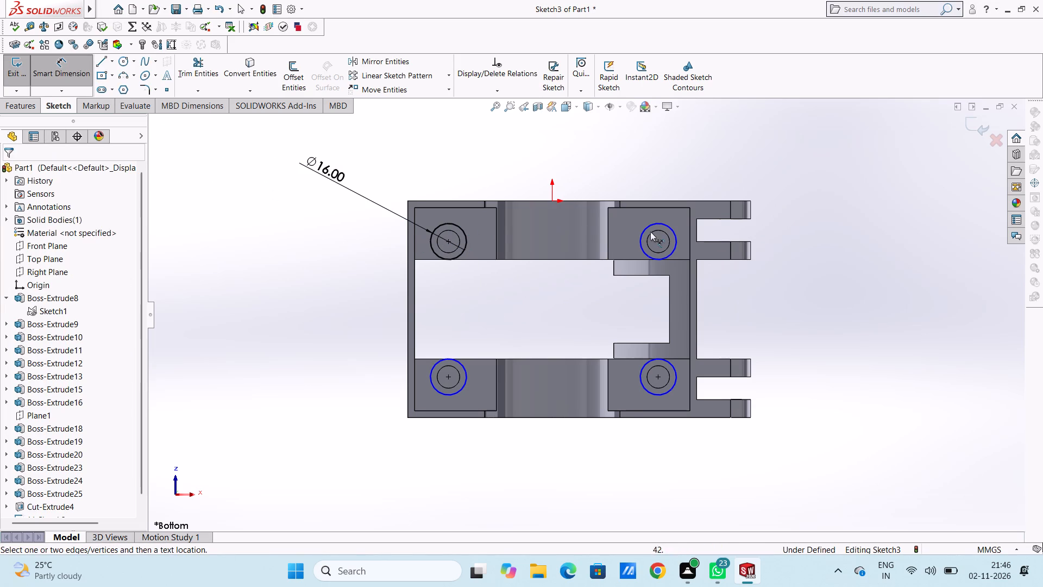
Dimension the remaining three circles around the pad holes, each with a 16 mm diameter.
click(667, 226)
click(801, 193)
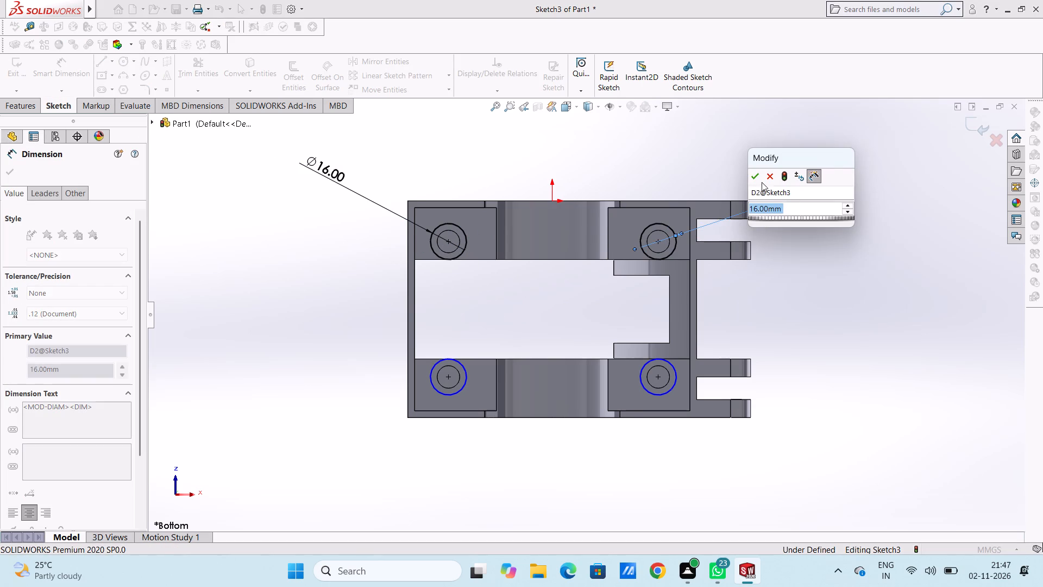
click(753, 177)
click(725, 168)
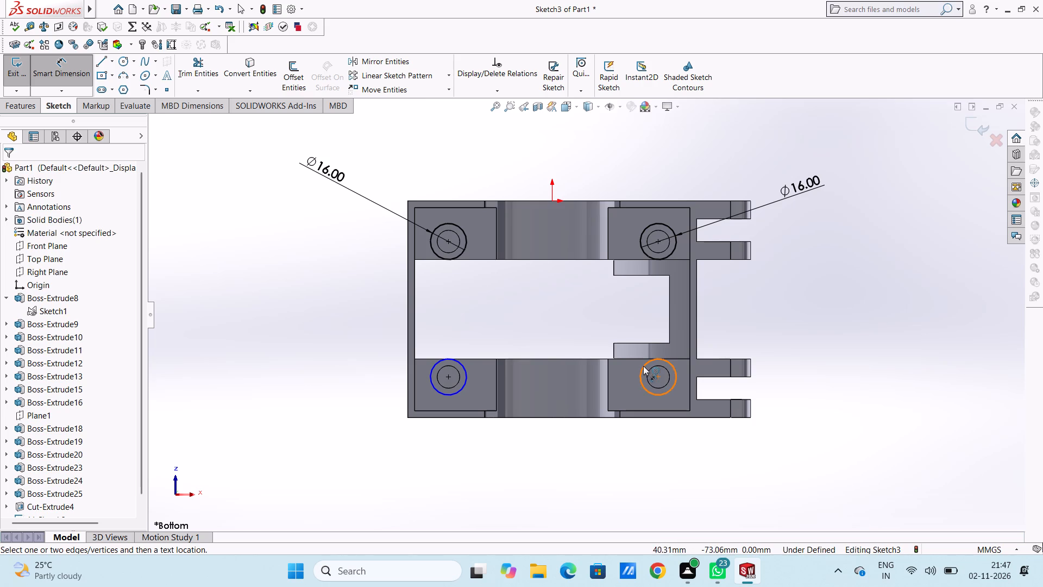
click(643, 366)
click(833, 311)
click(785, 298)
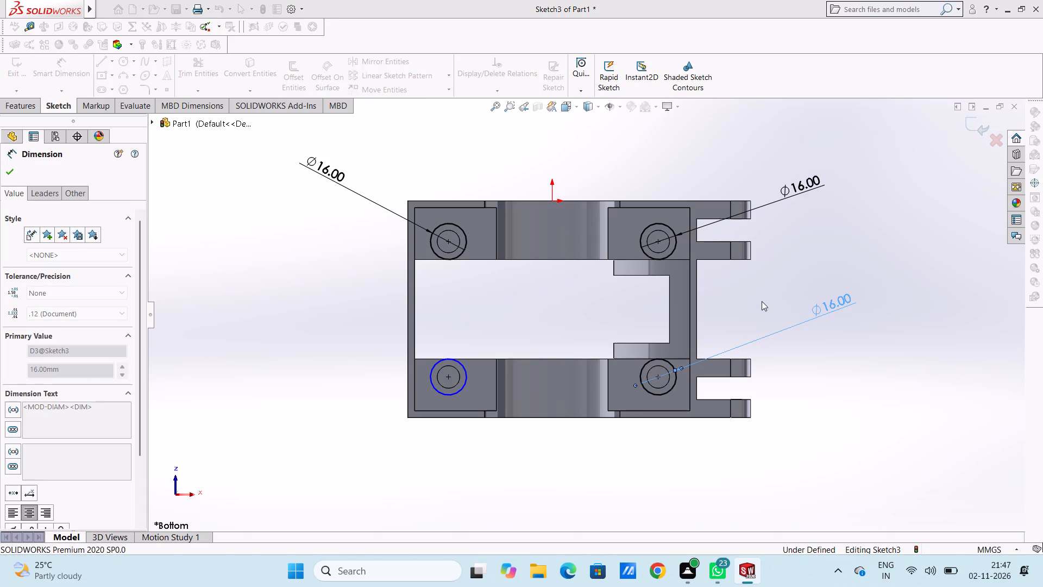
click(762, 301)
click(435, 368)
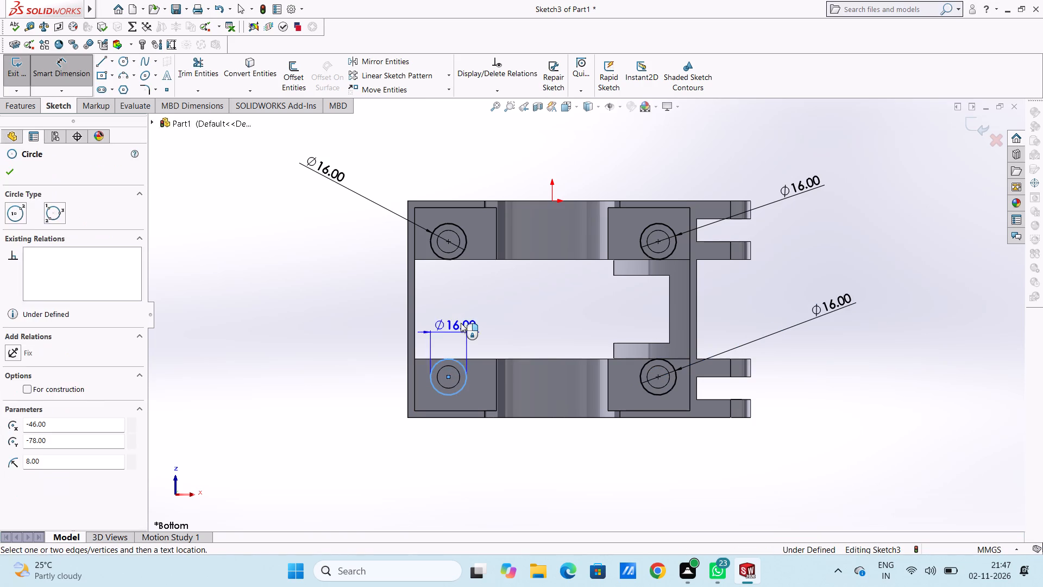
click(461, 322)
click(414, 304)
click(378, 308)
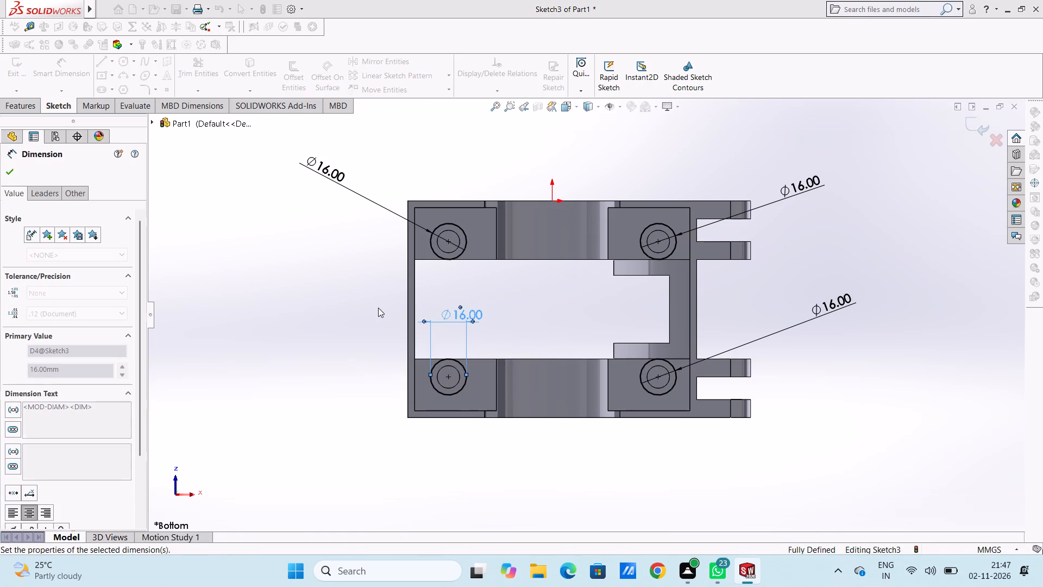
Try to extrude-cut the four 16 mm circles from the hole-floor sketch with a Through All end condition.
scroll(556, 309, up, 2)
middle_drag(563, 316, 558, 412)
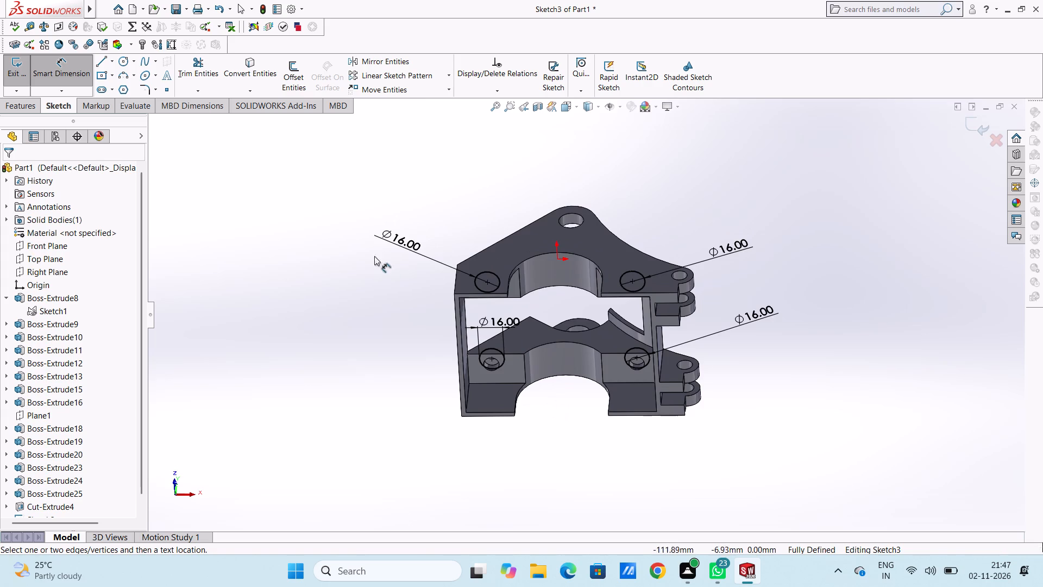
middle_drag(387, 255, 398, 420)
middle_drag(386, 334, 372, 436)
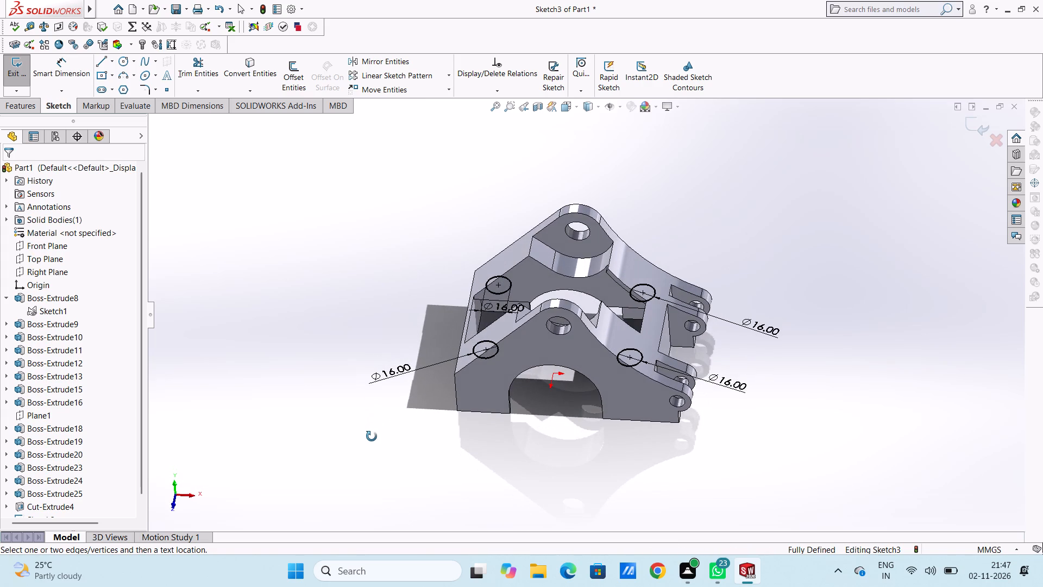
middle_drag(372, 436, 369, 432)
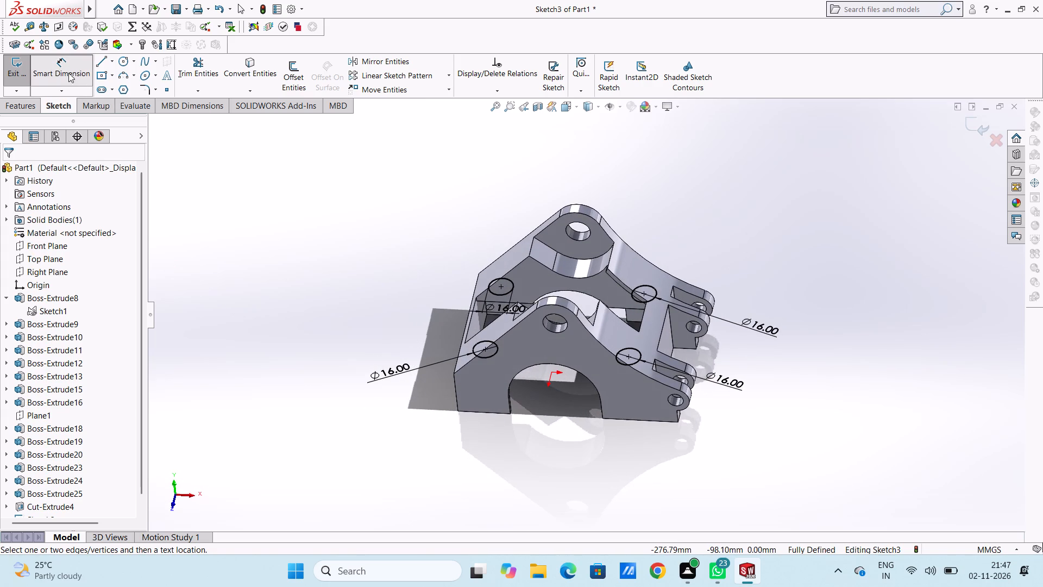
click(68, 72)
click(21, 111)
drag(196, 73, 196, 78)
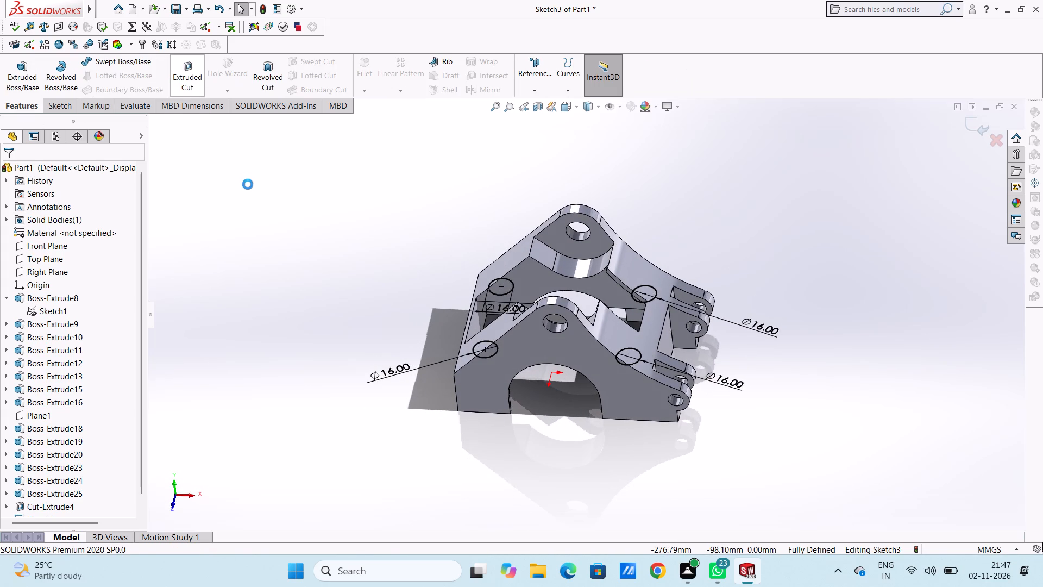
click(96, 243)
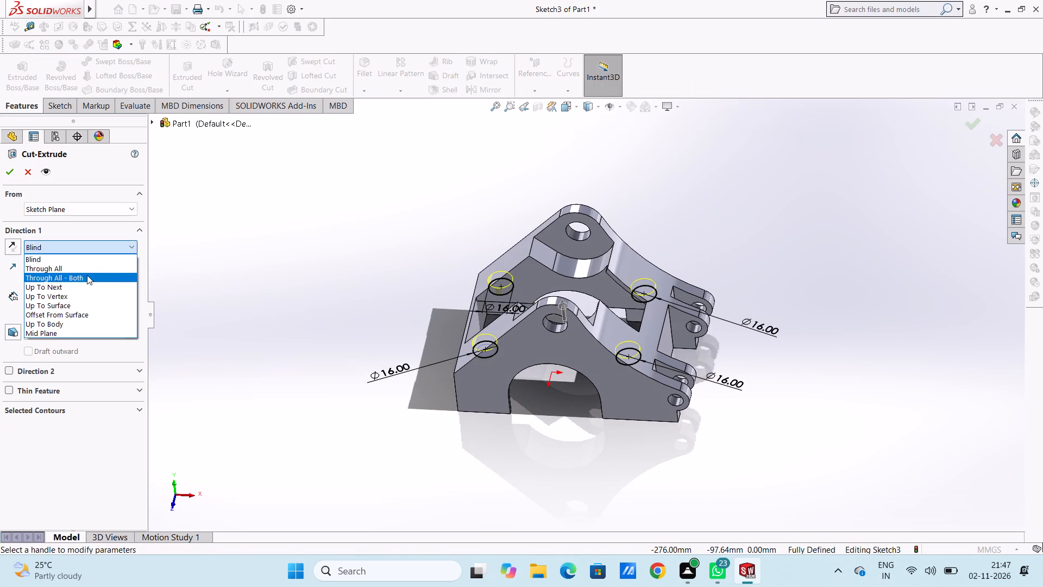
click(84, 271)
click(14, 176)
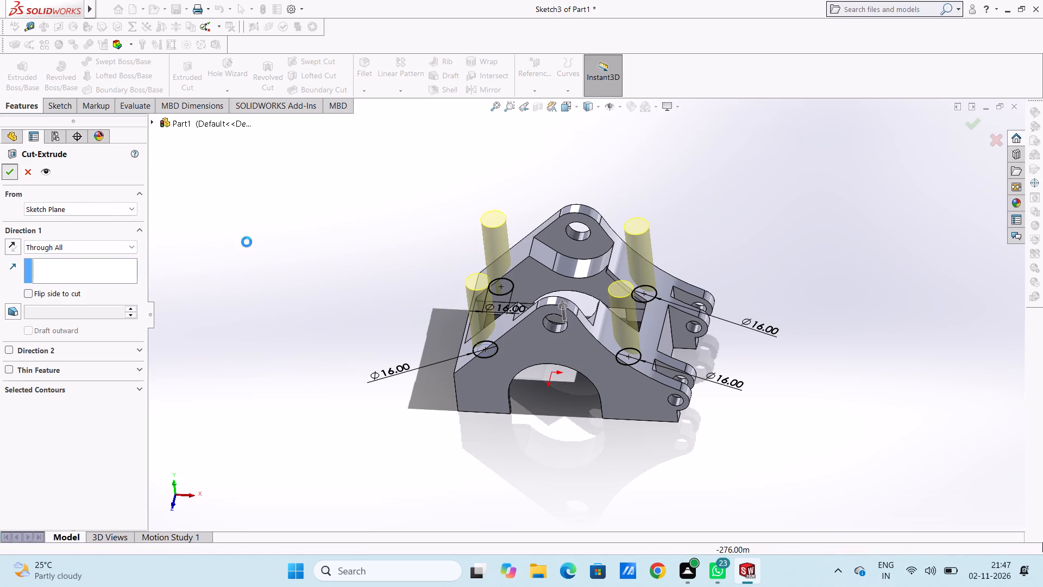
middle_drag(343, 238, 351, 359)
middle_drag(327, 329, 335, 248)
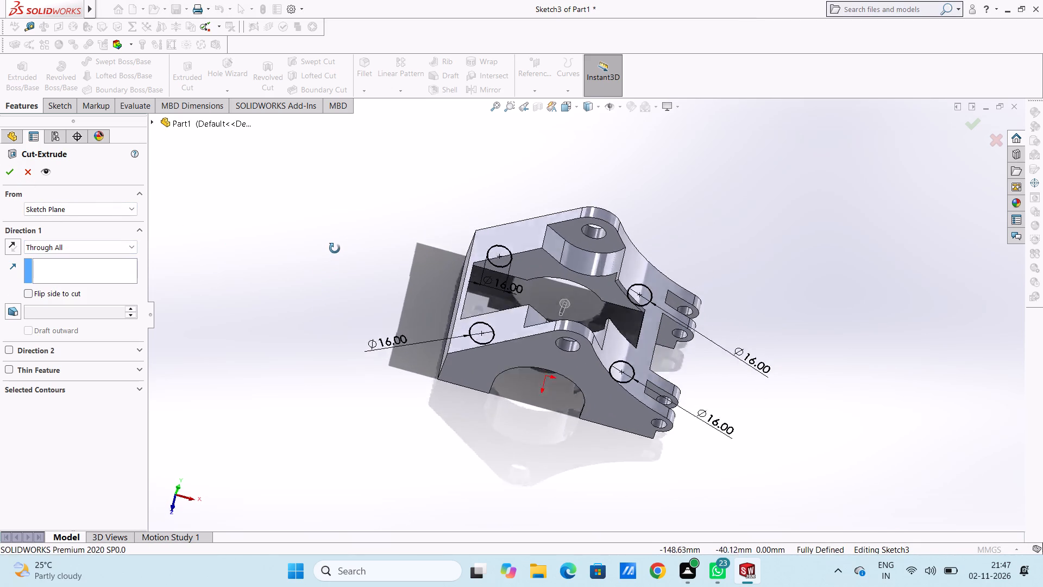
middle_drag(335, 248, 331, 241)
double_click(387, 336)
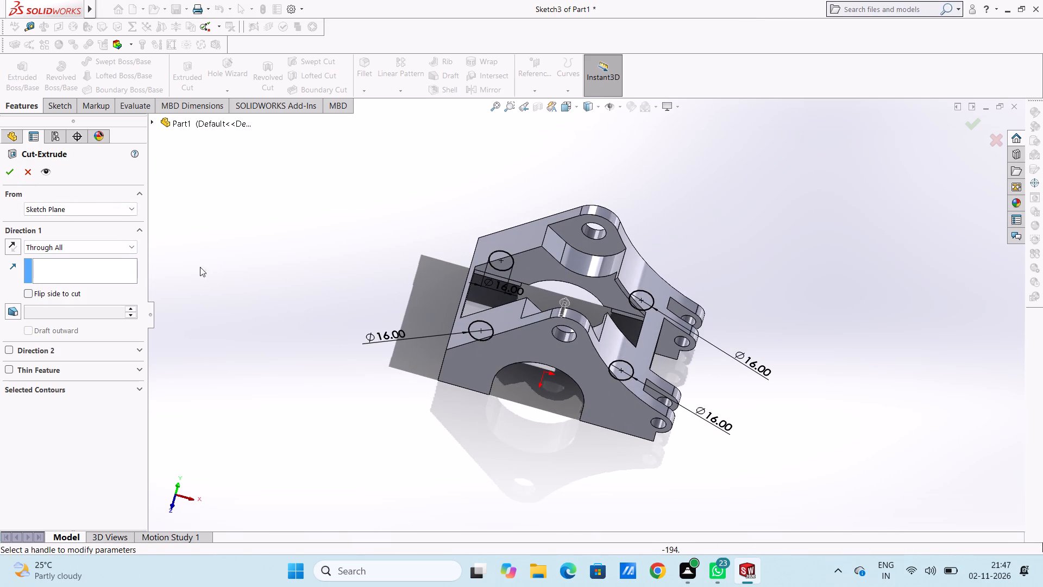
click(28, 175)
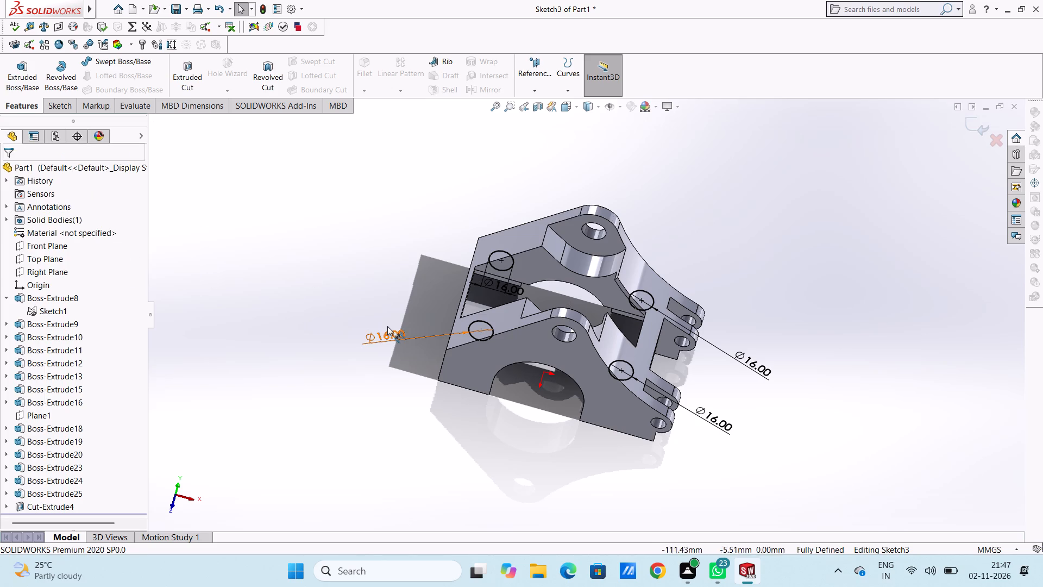
Set the diameters of the two sketch circles near the closed end wall to 15 mm.
double_click(389, 328)
text(15)
key(Return)
click(406, 270)
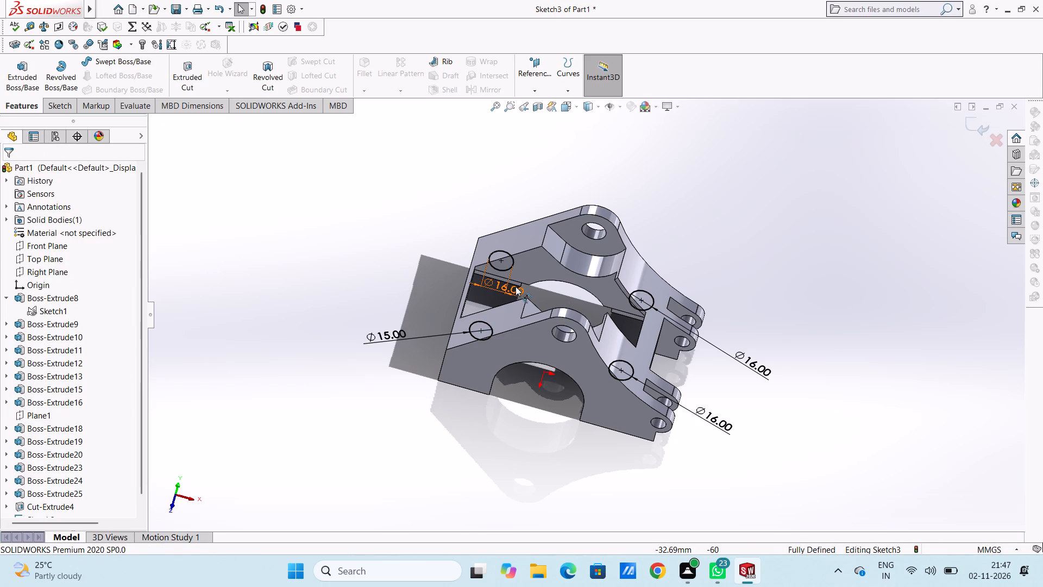
double_click(516, 286)
text(15)
key(Return)
click(689, 236)
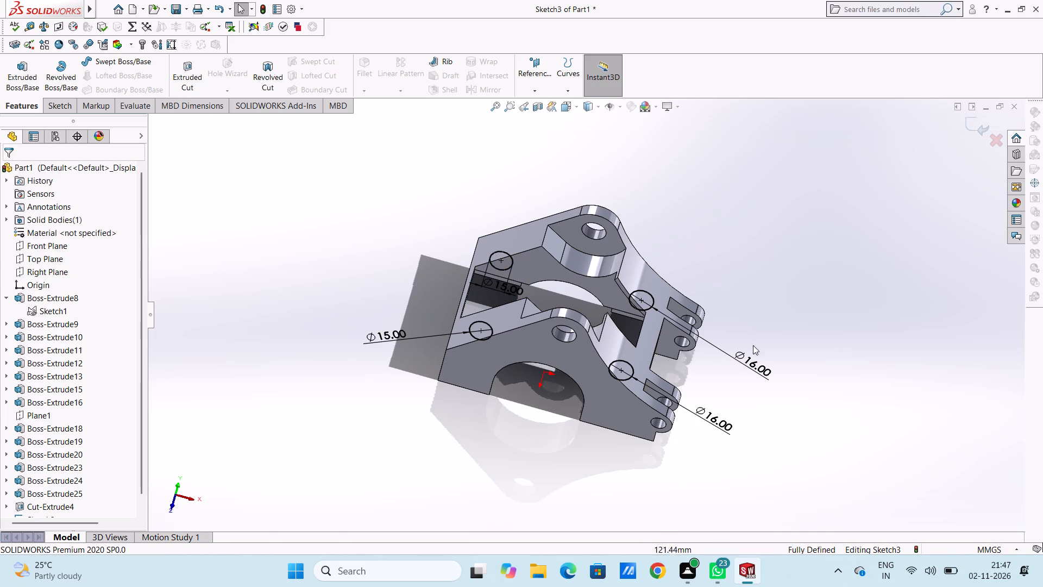
Set the diameters of the two sketch circles near the forked lugs to 15 mm.
double_click(758, 358)
text(15)
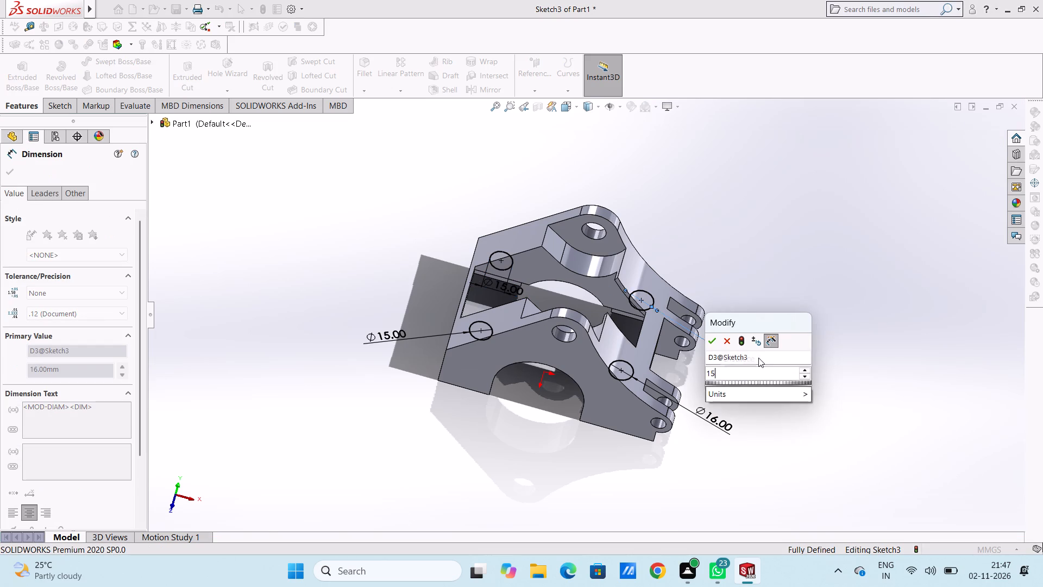
key(Return)
click(755, 268)
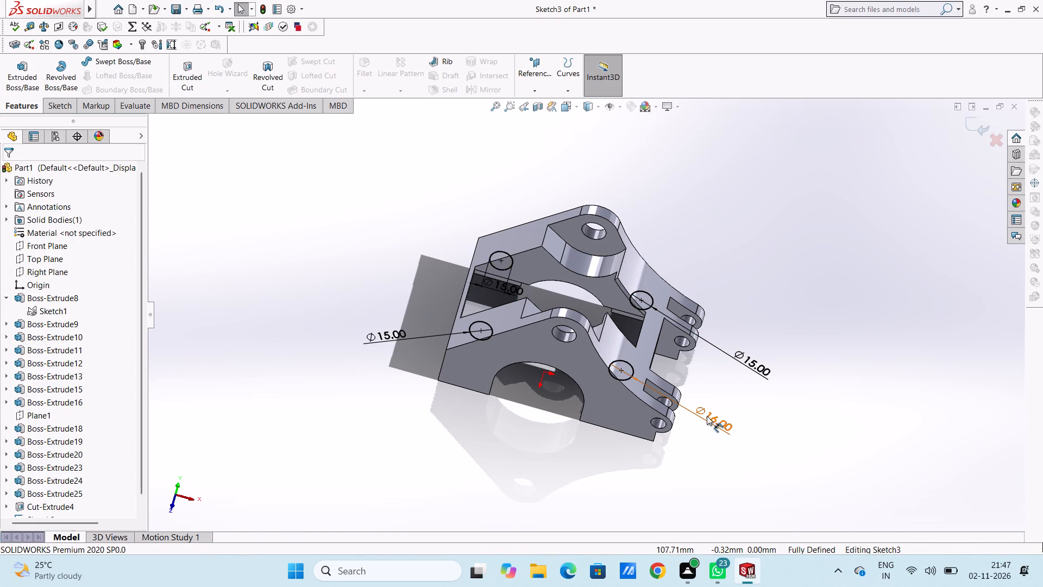
double_click(707, 416)
text(15)
key(Return)
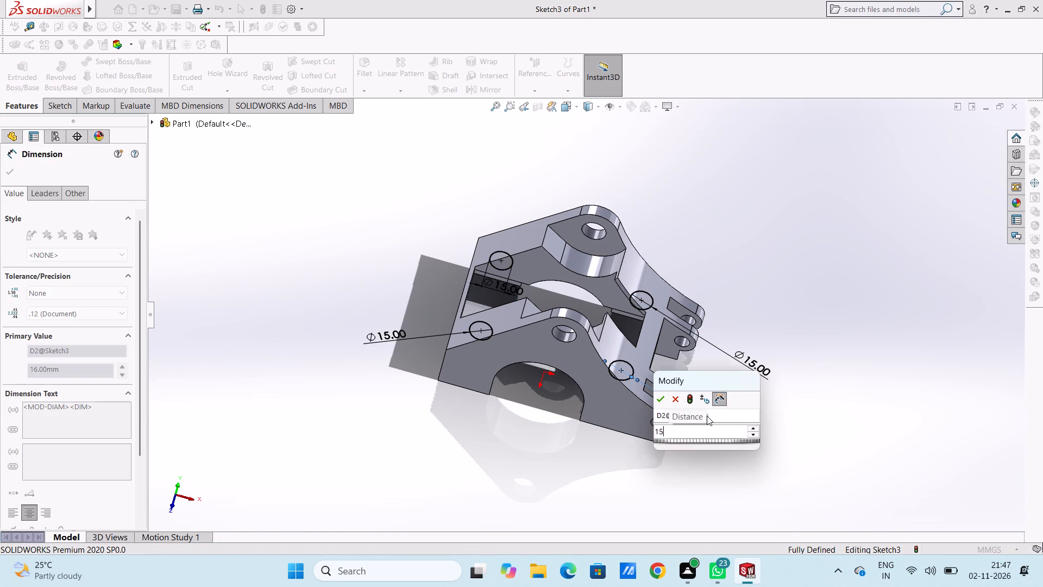
click(297, 275)
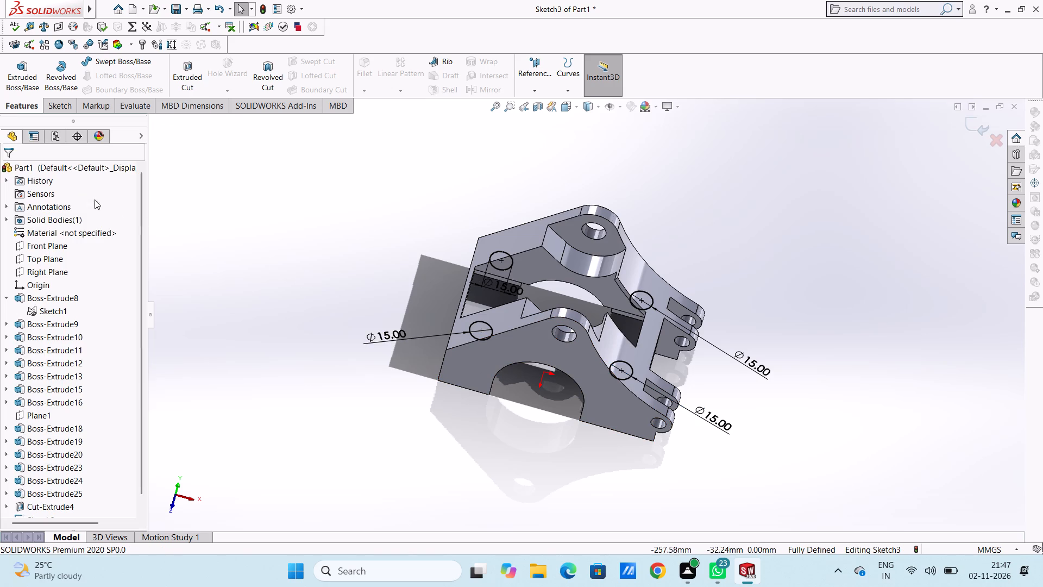
Extrude-cut the four 15 mm circles from the hole-floor sketch plane with a Through All end condition.
click(187, 69)
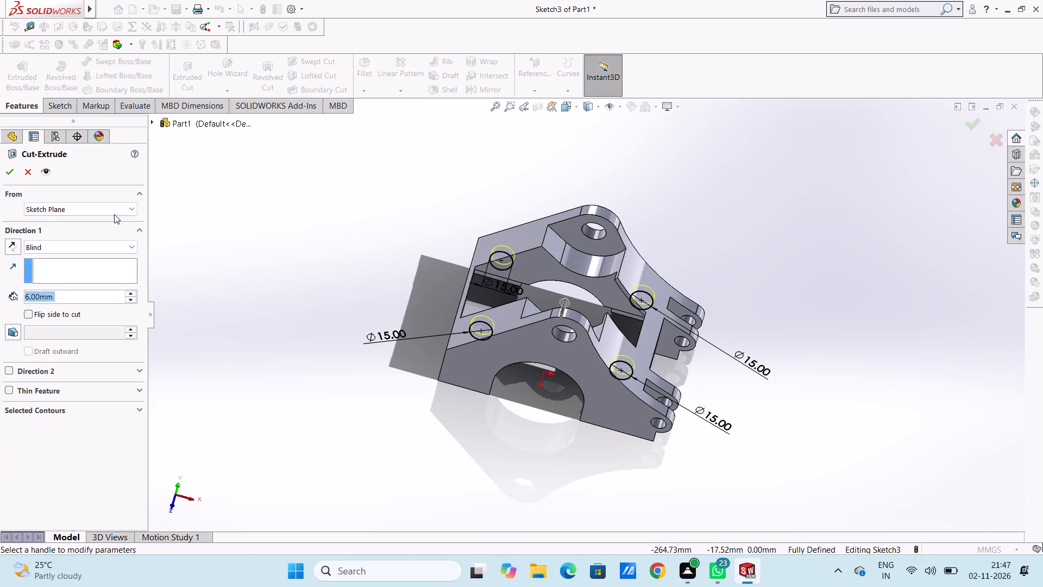
click(93, 250)
click(87, 268)
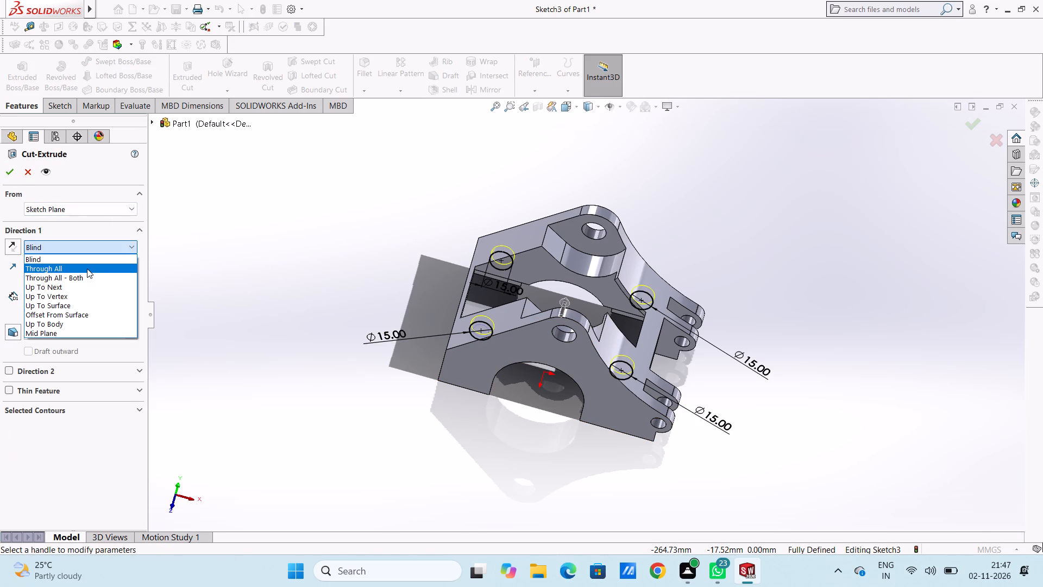
click(11, 176)
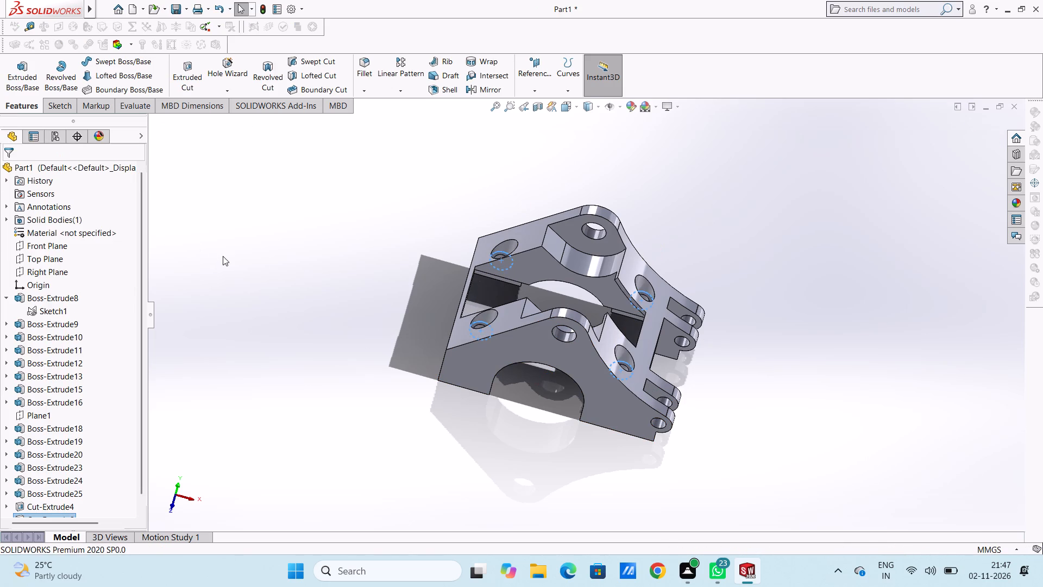
click(223, 256)
Examine the four stepped holes and the overall bracket from the top, the underside and oblique angles.
middle_drag(313, 355, 282, 413)
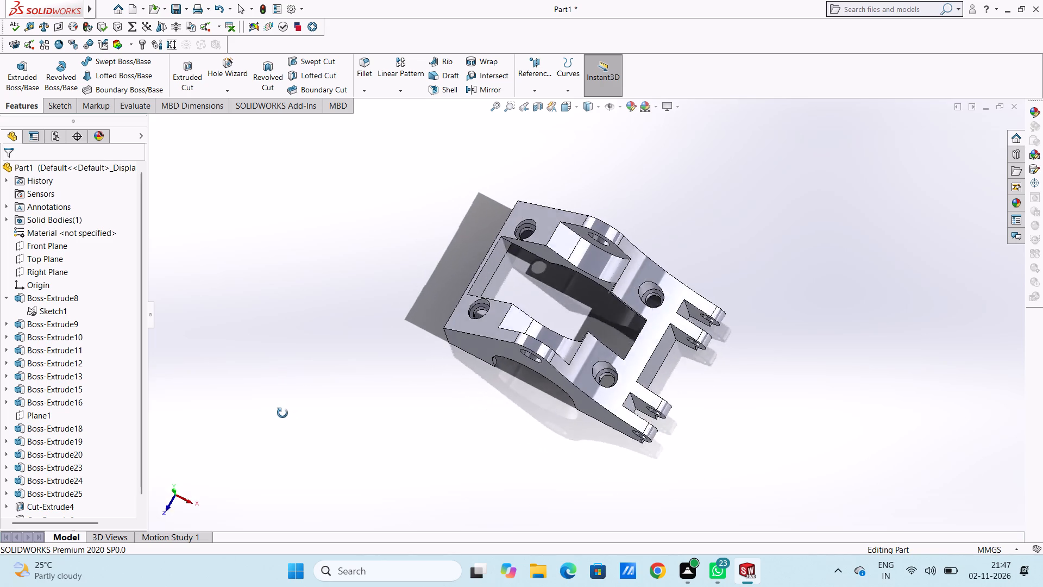
middle_drag(282, 413, 305, 305)
scroll(386, 377, up, 3)
middle_drag(439, 338, 470, 455)
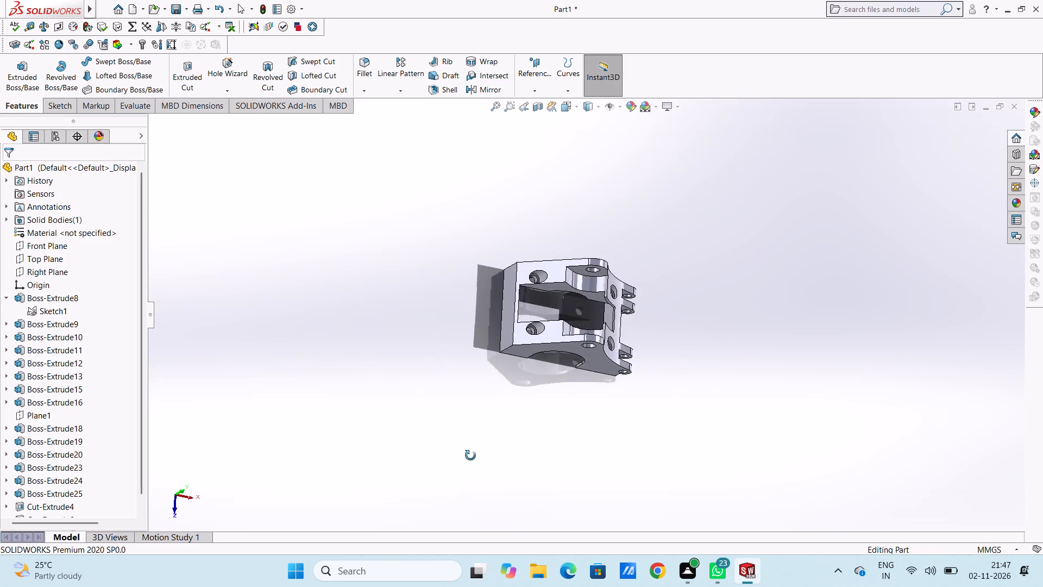
middle_drag(470, 455, 424, 298)
middle_drag(460, 377, 449, 286)
middle_drag(467, 378, 459, 295)
middle_drag(452, 402, 429, 327)
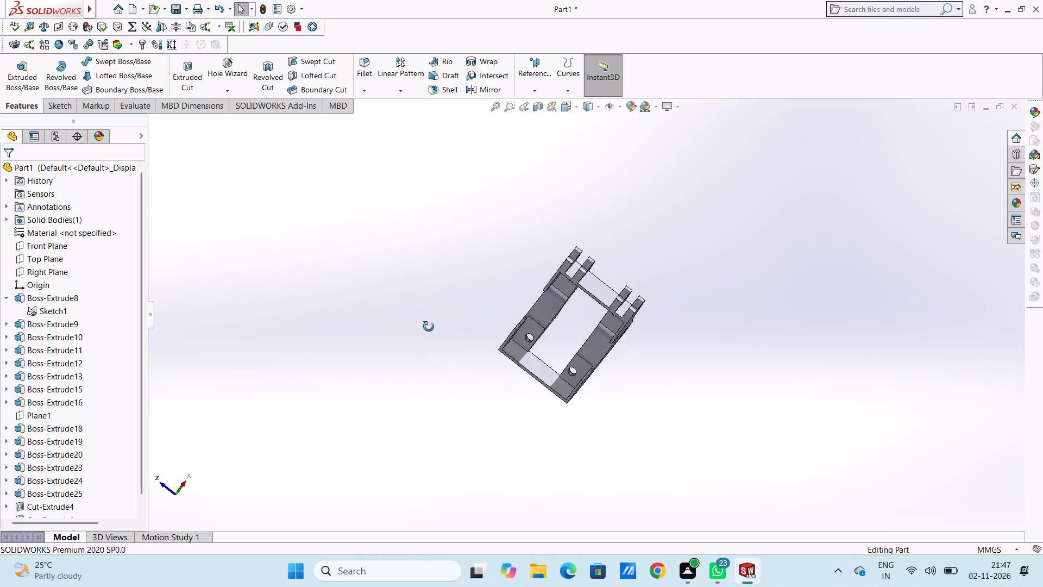
middle_drag(429, 327, 450, 314)
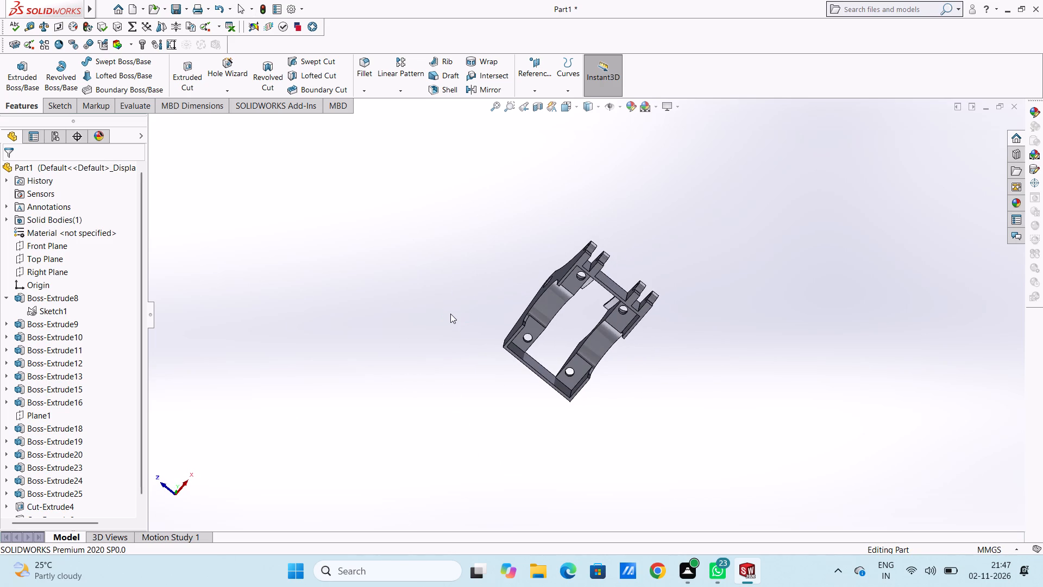
key(ctrl+5)
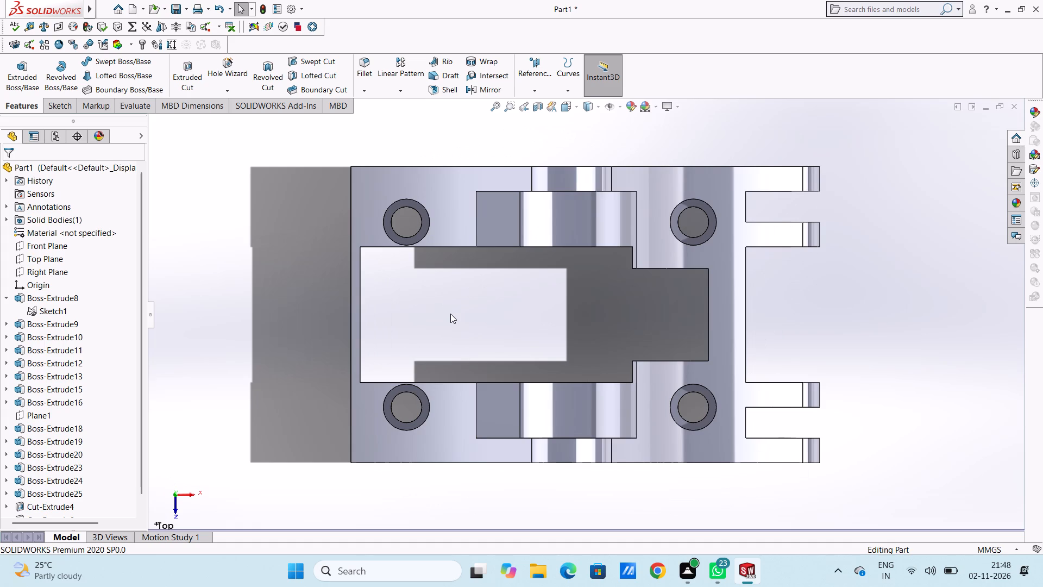
key(ctrl+6)
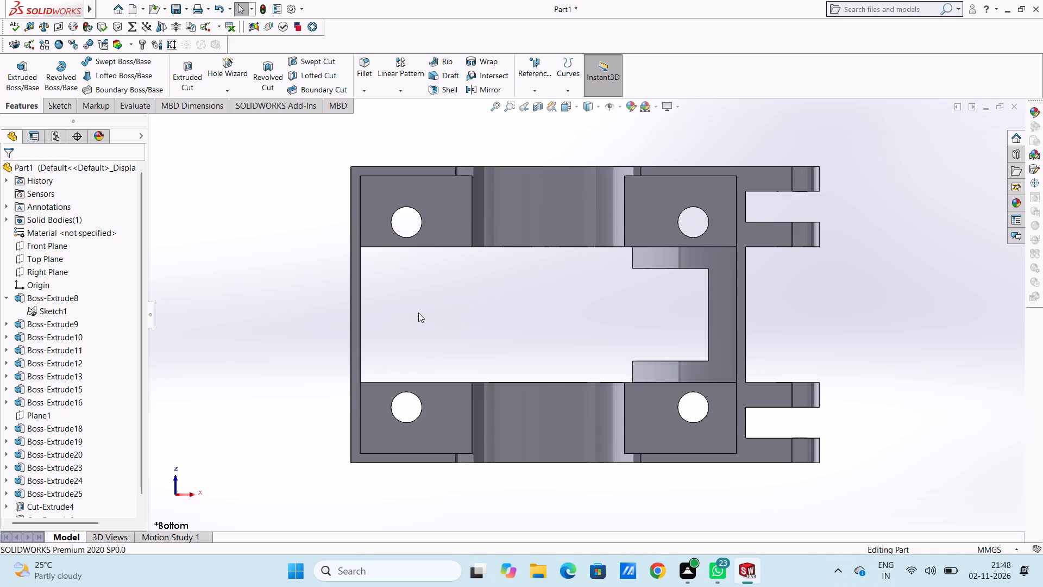
middle_click(554, 315)
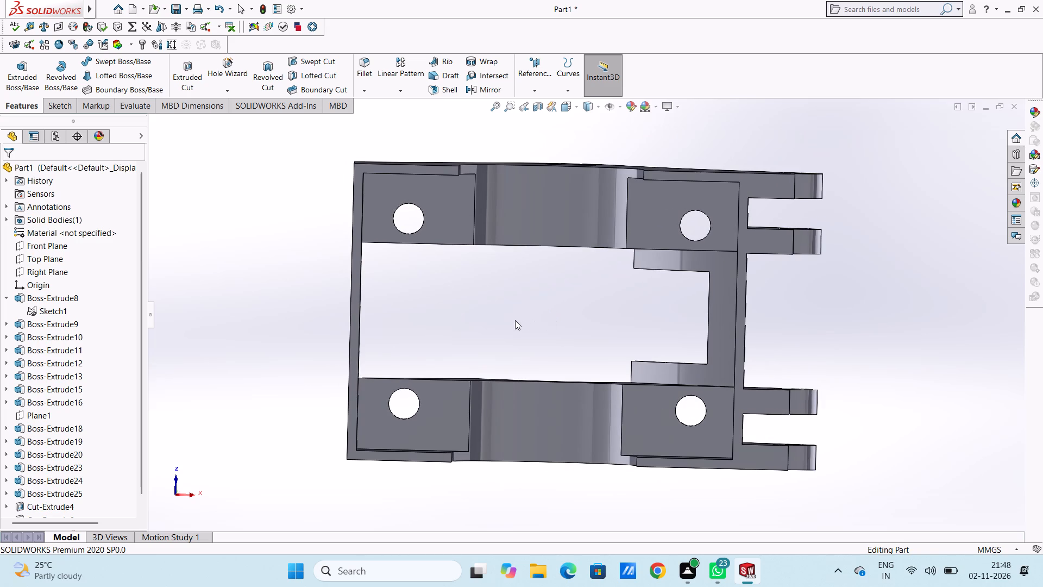
scroll(515, 320, up, 1)
middle_drag(515, 320, 487, 490)
middle_drag(422, 254, 449, 379)
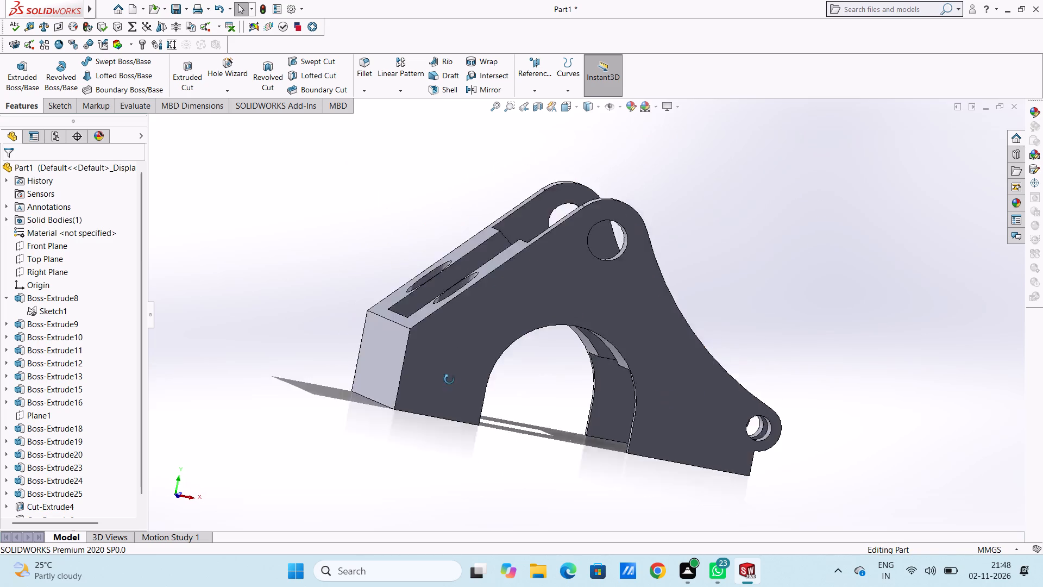
middle_drag(449, 379, 442, 426)
middle_drag(389, 339, 354, 367)
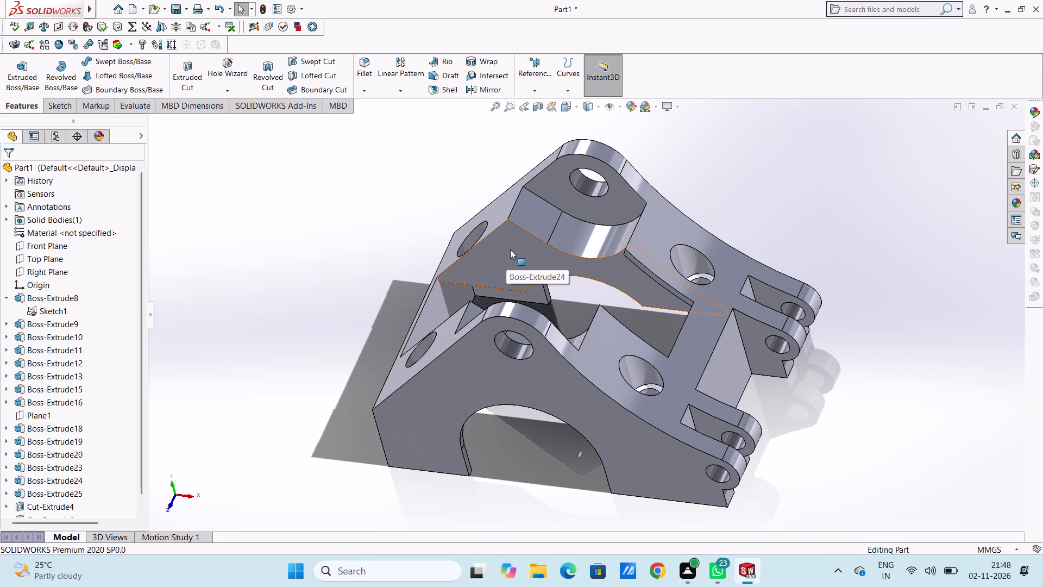
scroll(510, 249, up, 1)
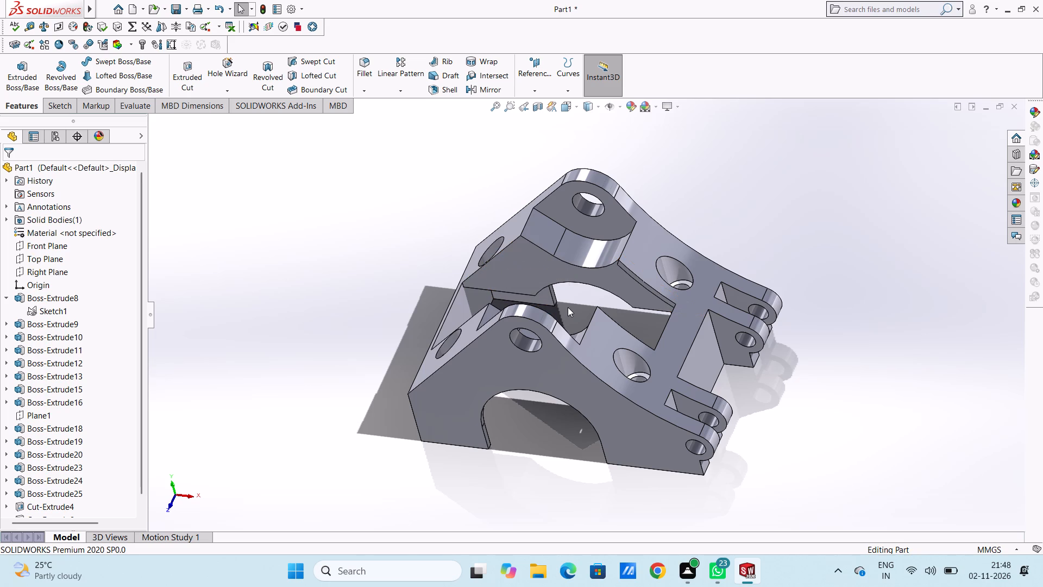
middle_drag(573, 314, 585, 351)
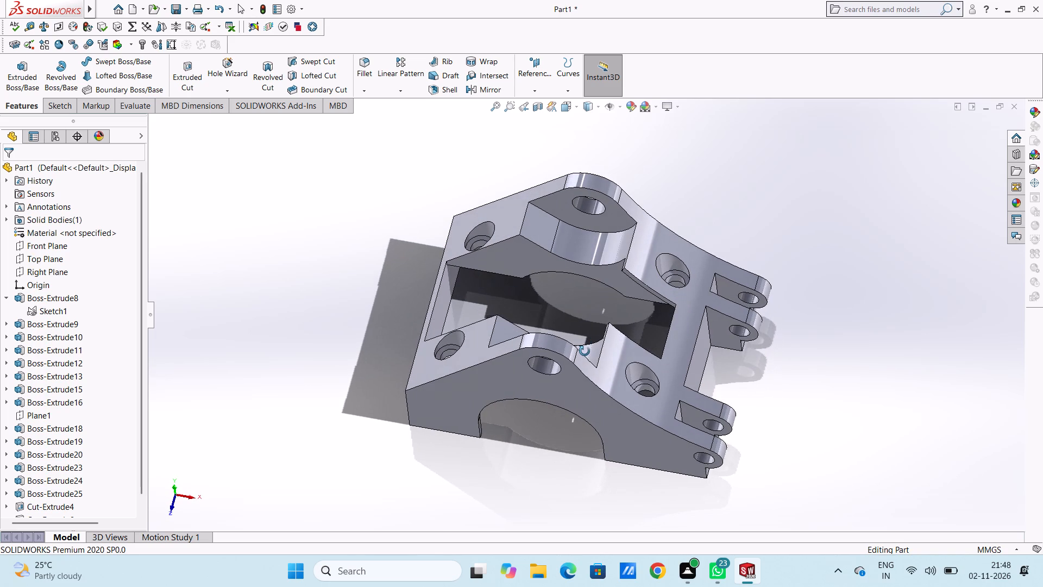
middle_drag(585, 351, 596, 390)
middle_drag(560, 330, 561, 342)
middle_drag(539, 226, 528, 216)
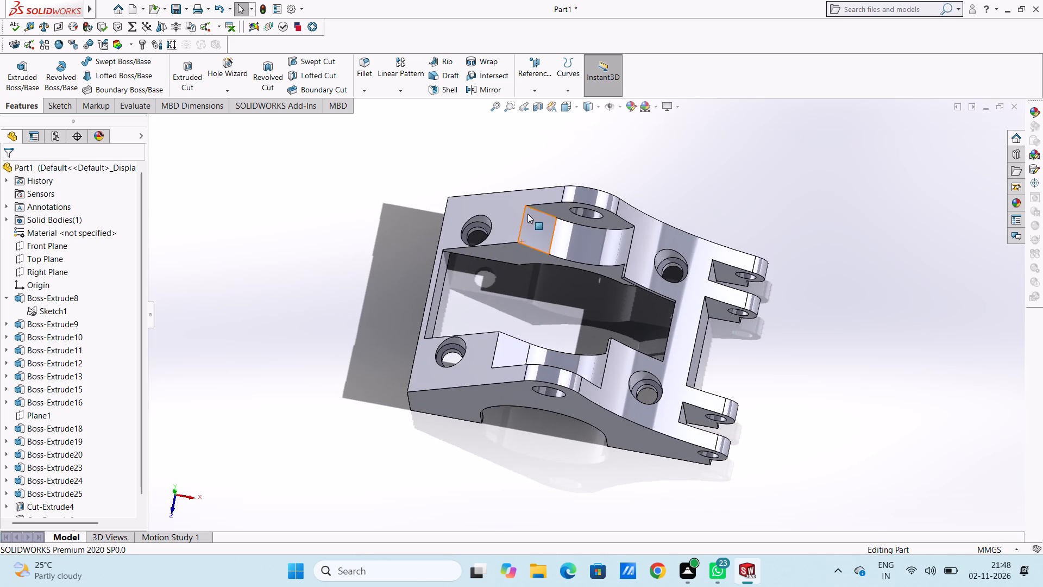
Start a sketch on the inner face of the far side plate's upper lug boss and view it from the front.
click(549, 210)
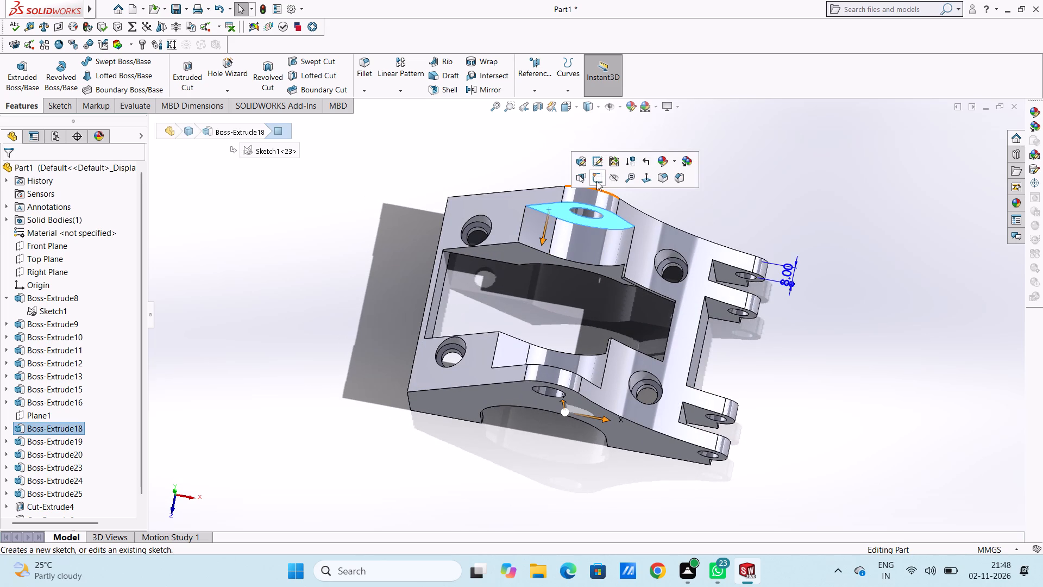
click(335, 220)
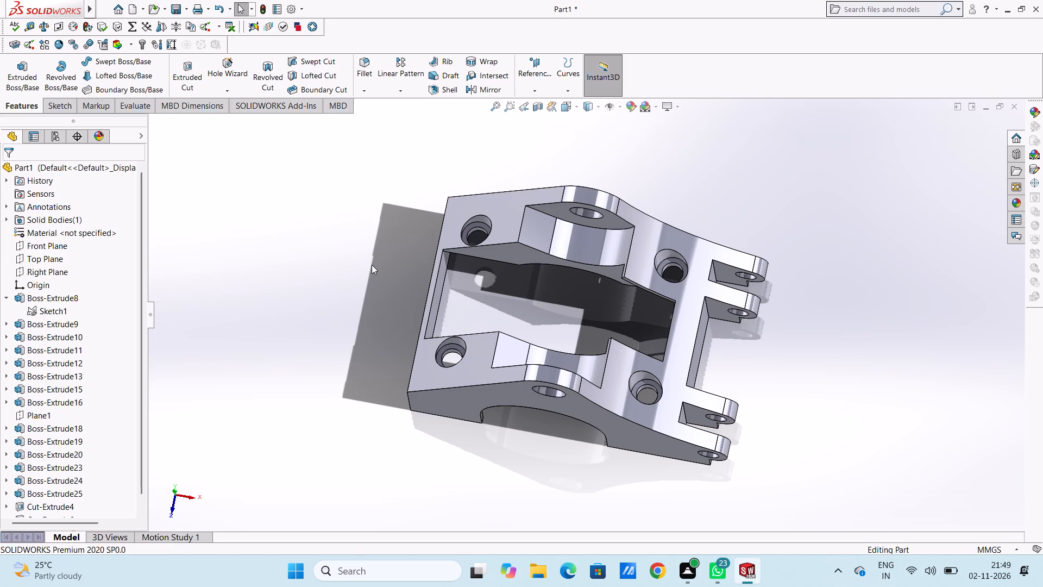
middle_drag(366, 309, 369, 273)
middle_drag(373, 316, 374, 267)
middle_drag(375, 341, 375, 260)
middle_drag(372, 349, 390, 345)
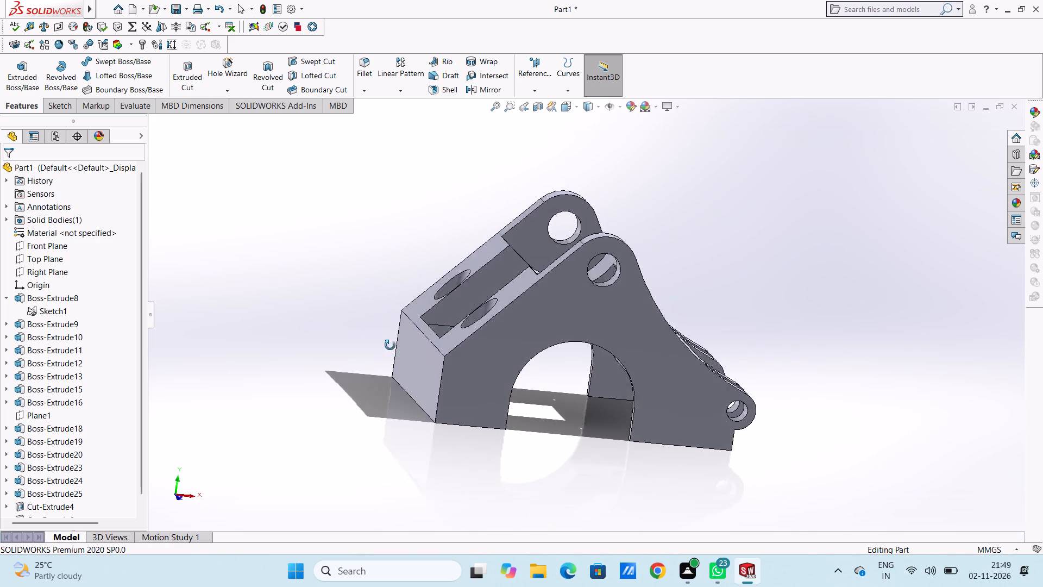
middle_drag(390, 345, 381, 351)
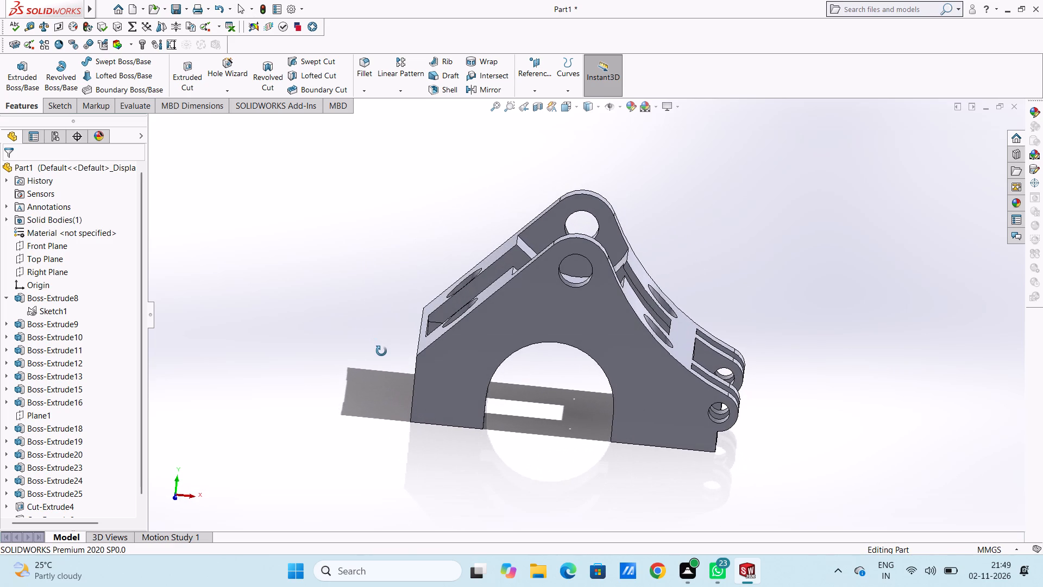
middle_drag(381, 351, 380, 351)
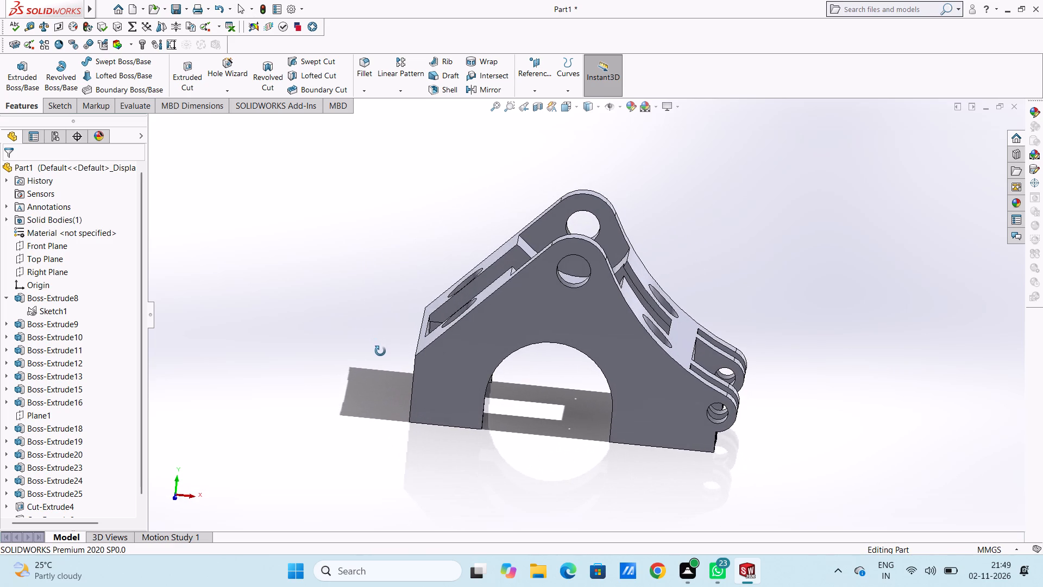
middle_drag(380, 351, 380, 352)
click(537, 231)
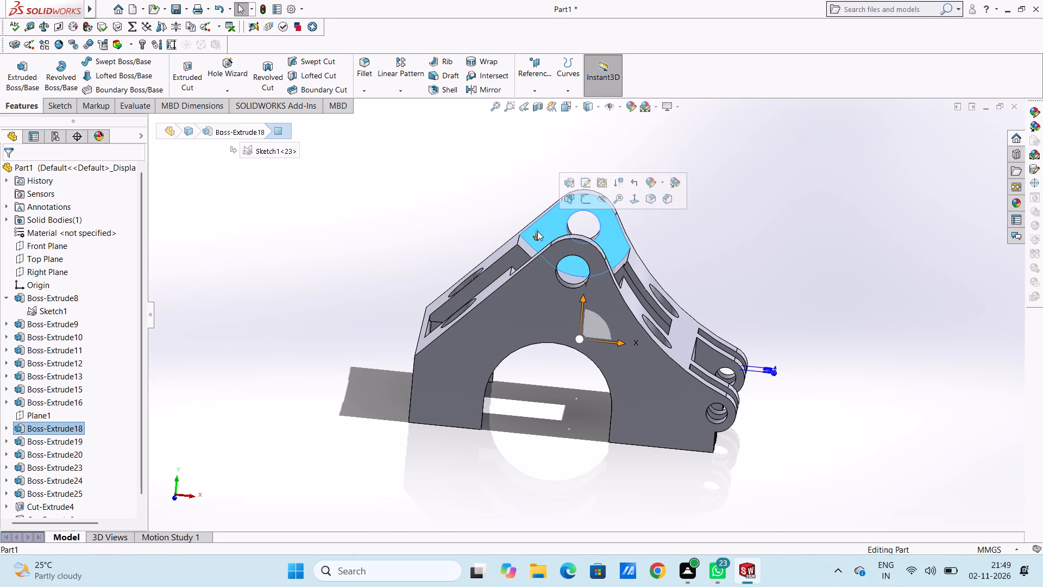
click(587, 202)
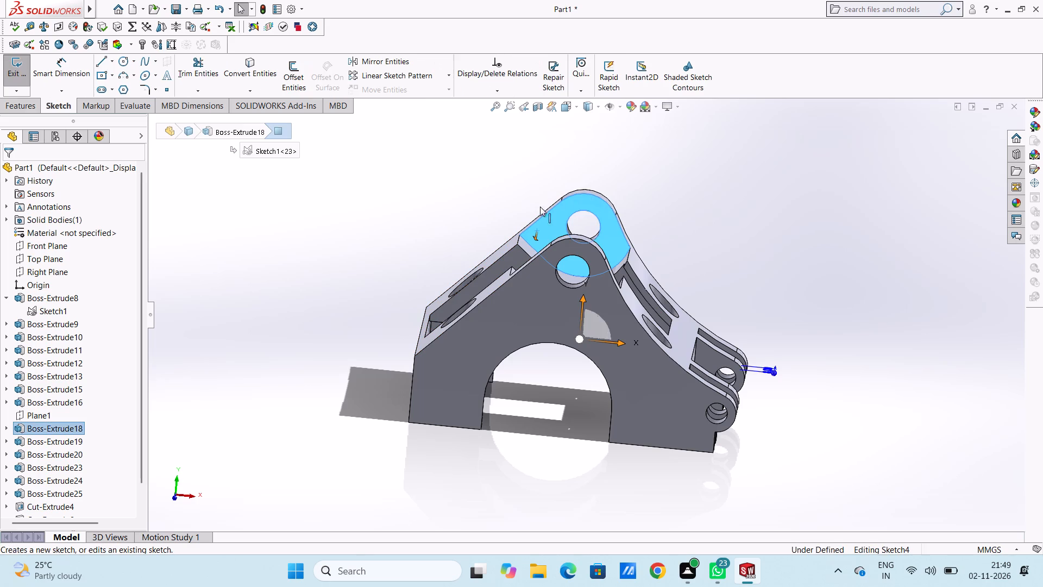
click(444, 214)
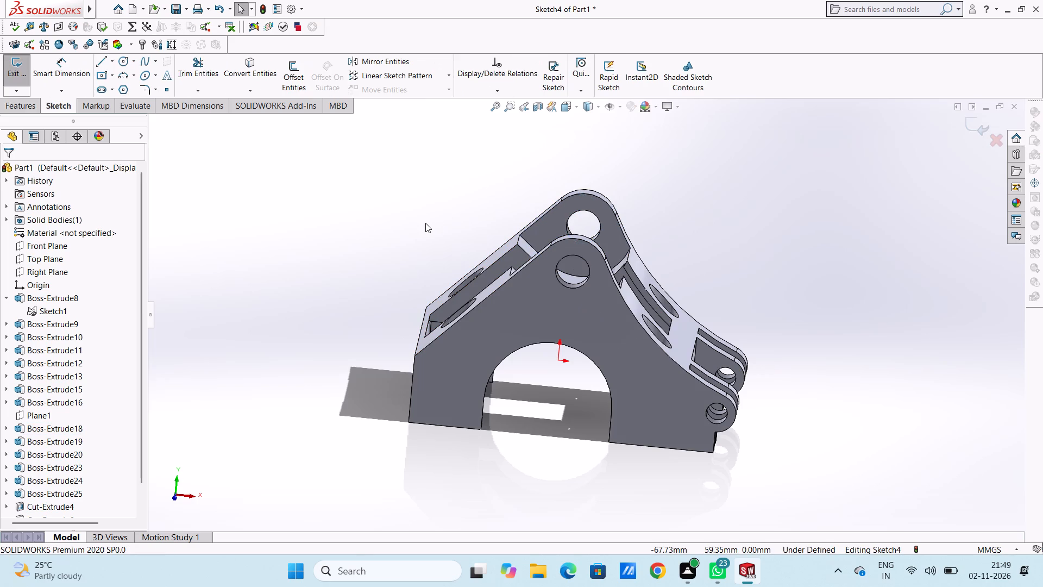
key(ctrl+1)
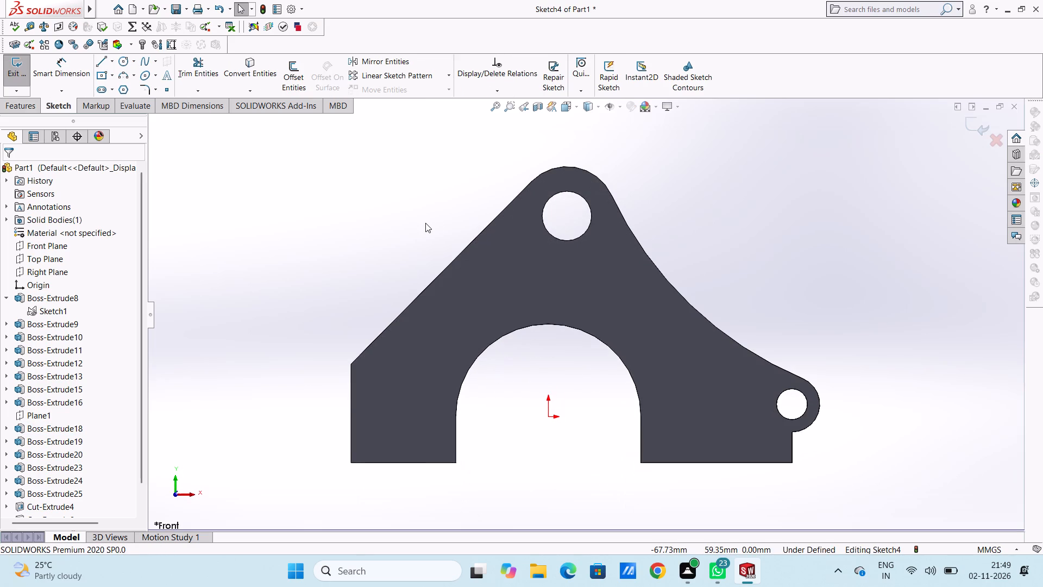
scroll(441, 229, up, 2)
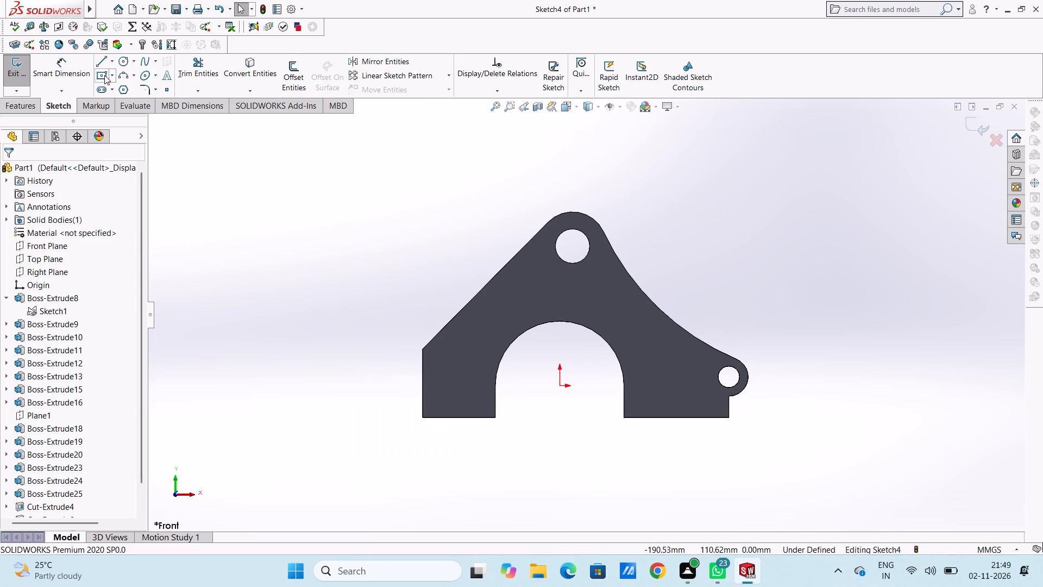
Sketch a three-point arc of 70 mm radius bulging above the slope, from the end wall's top corner to the slope's pocket edge near the lug.
click(121, 77)
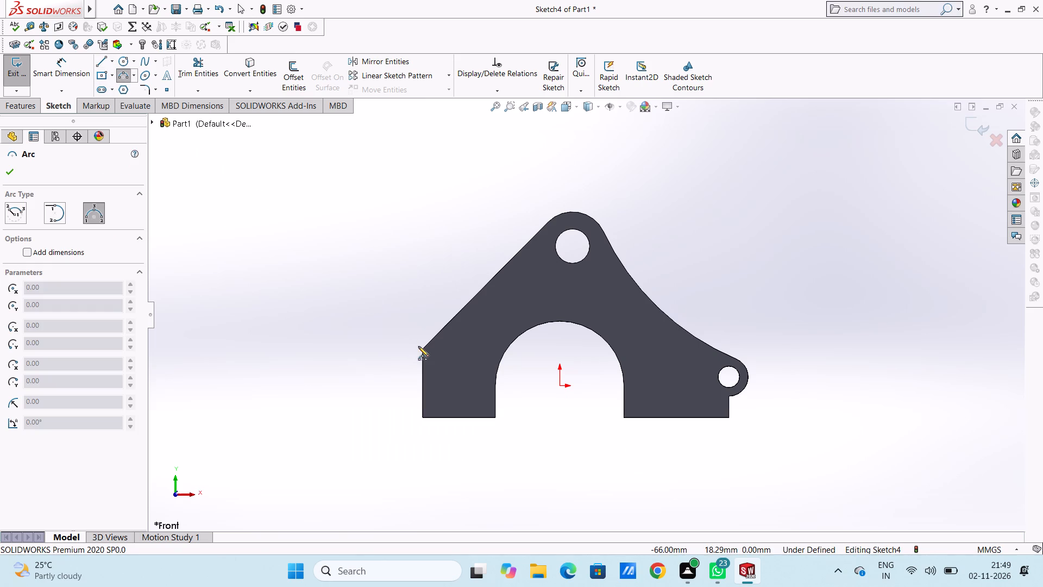
click(422, 350)
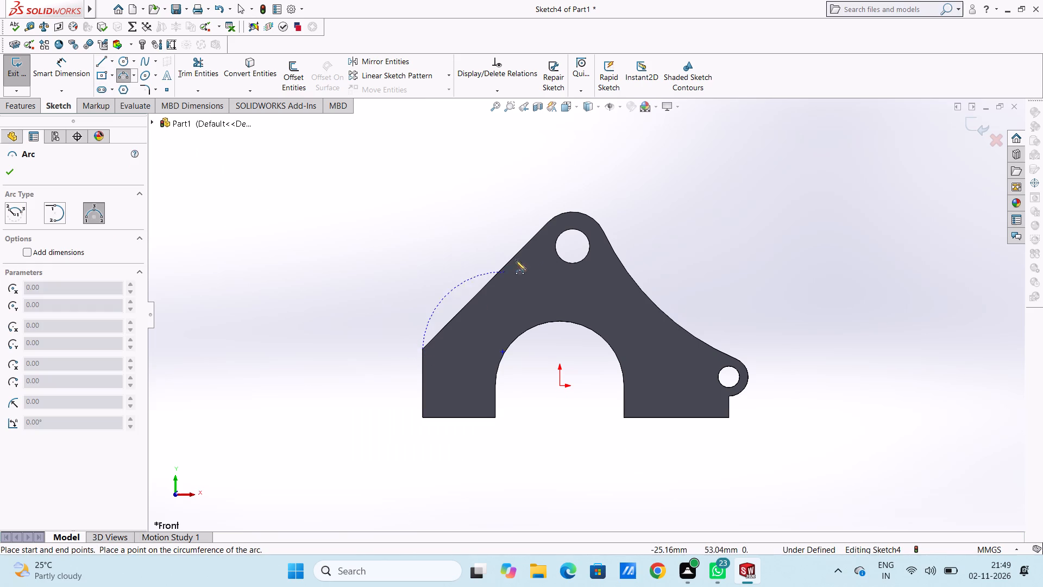
middle_drag(553, 224, 554, 255)
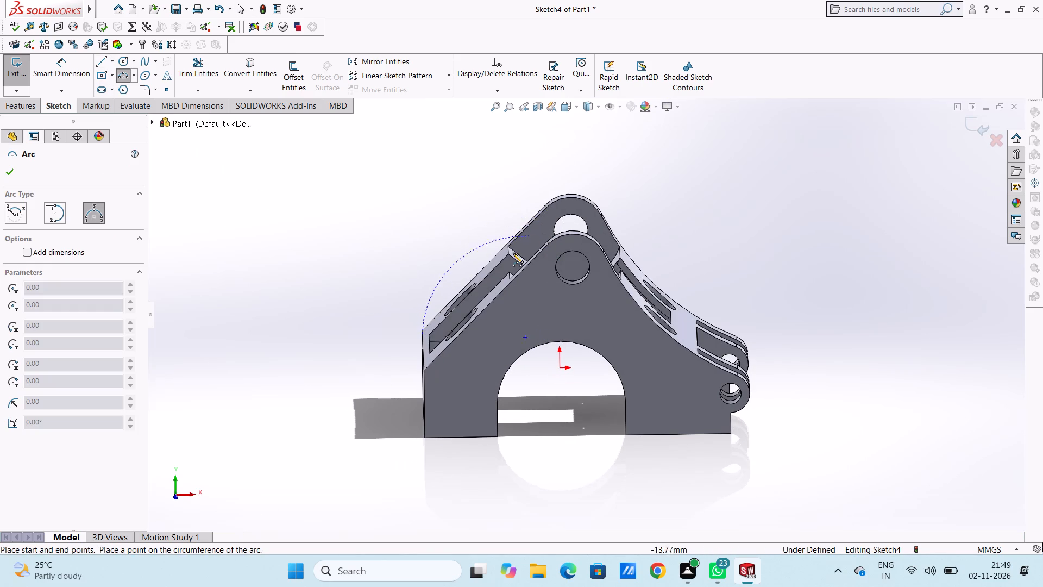
click(510, 246)
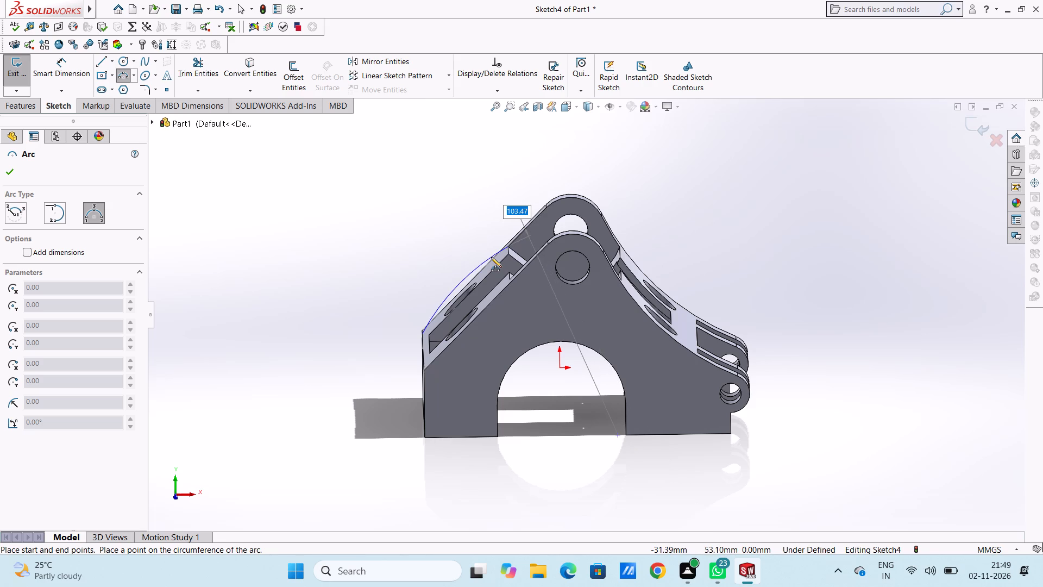
text(70)
key(Return)
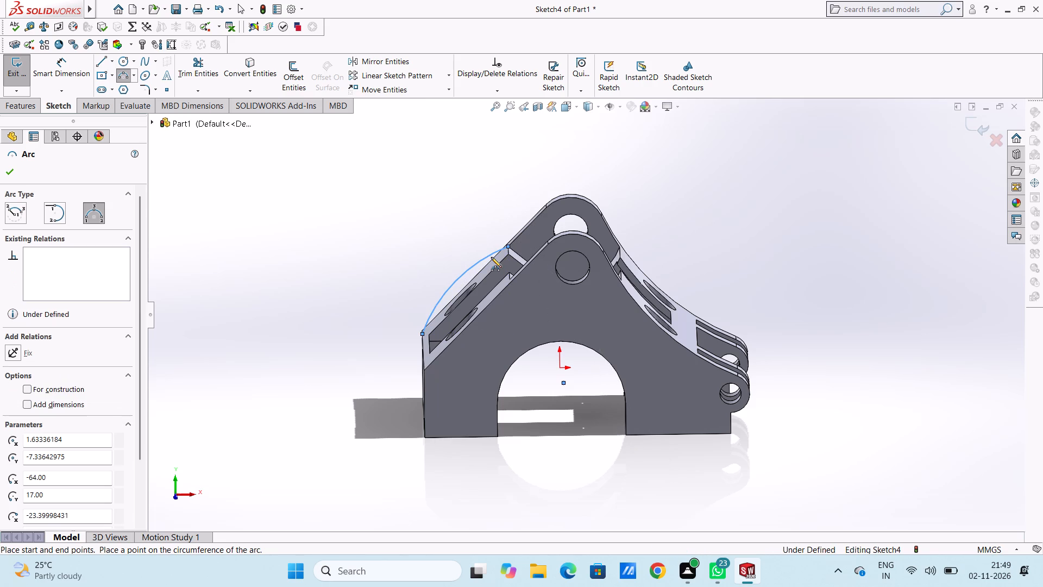
click(10, 171)
click(271, 243)
Sketch connected lines: 32 mm down the end wall from the arc's lower end, 3 mm inward along the base, and vertically up past the arc.
middle_drag(377, 302, 369, 280)
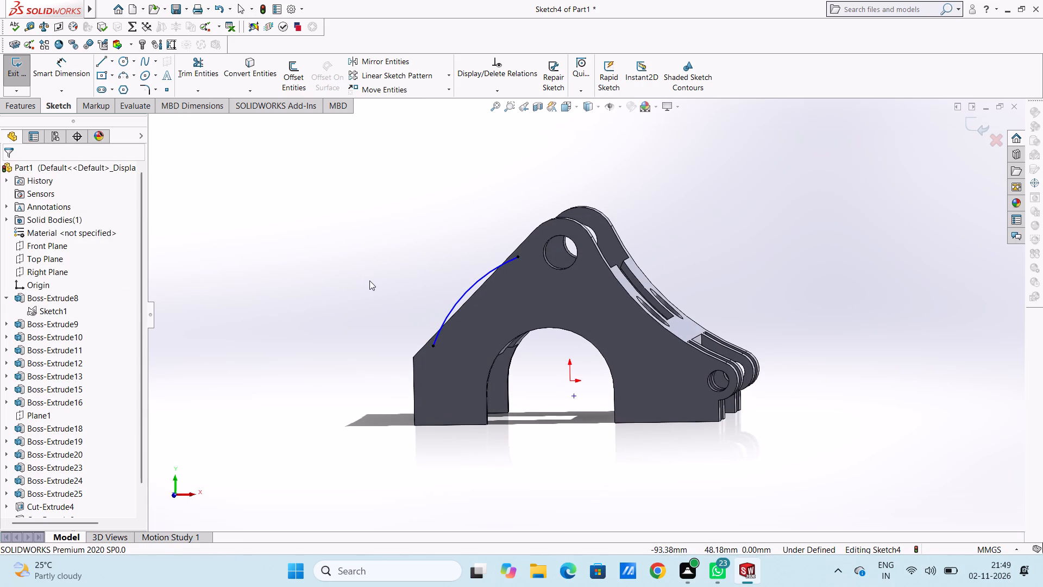
key(ctrl+1)
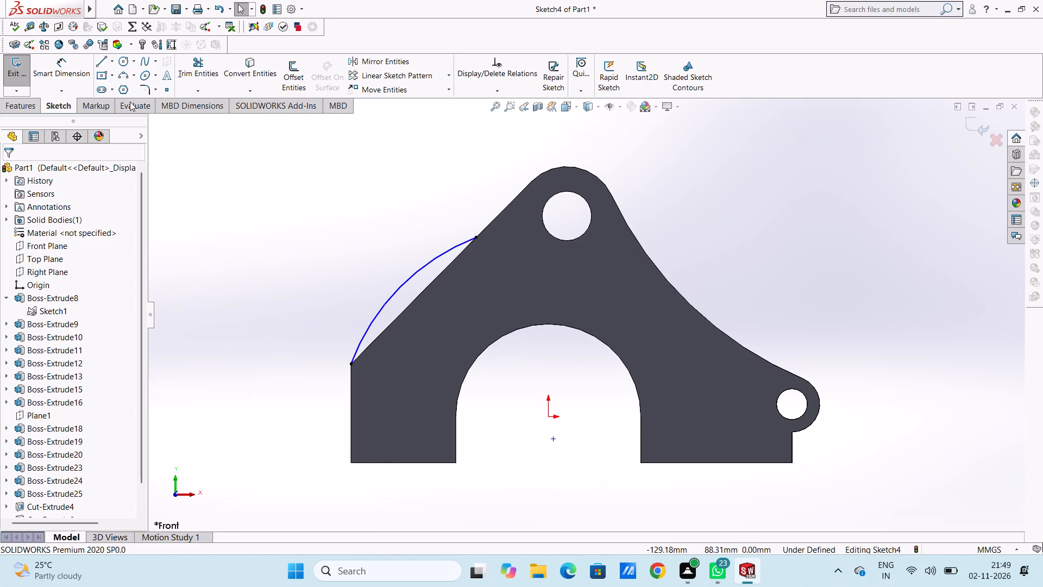
click(100, 60)
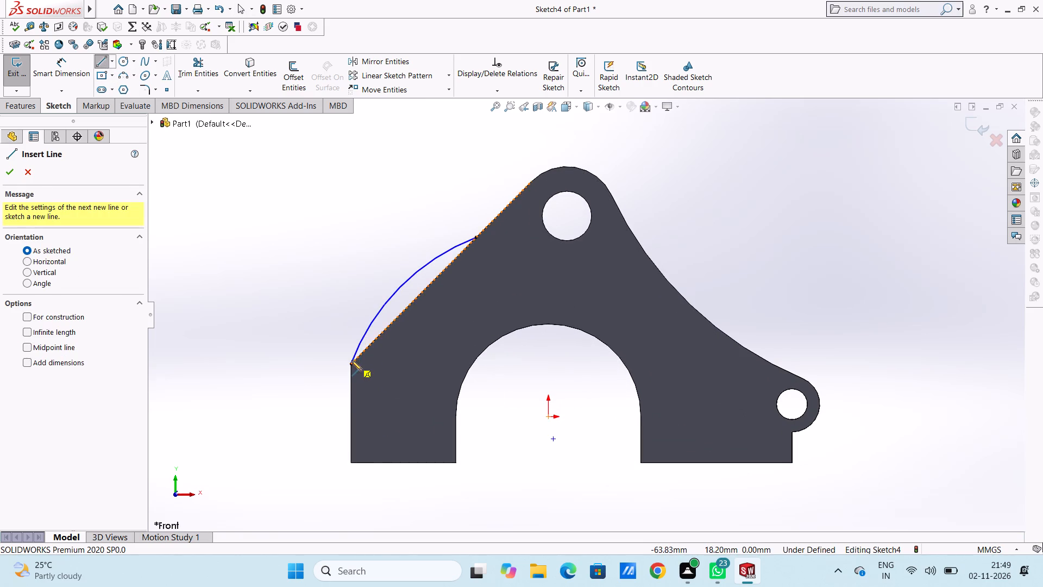
click(350, 364)
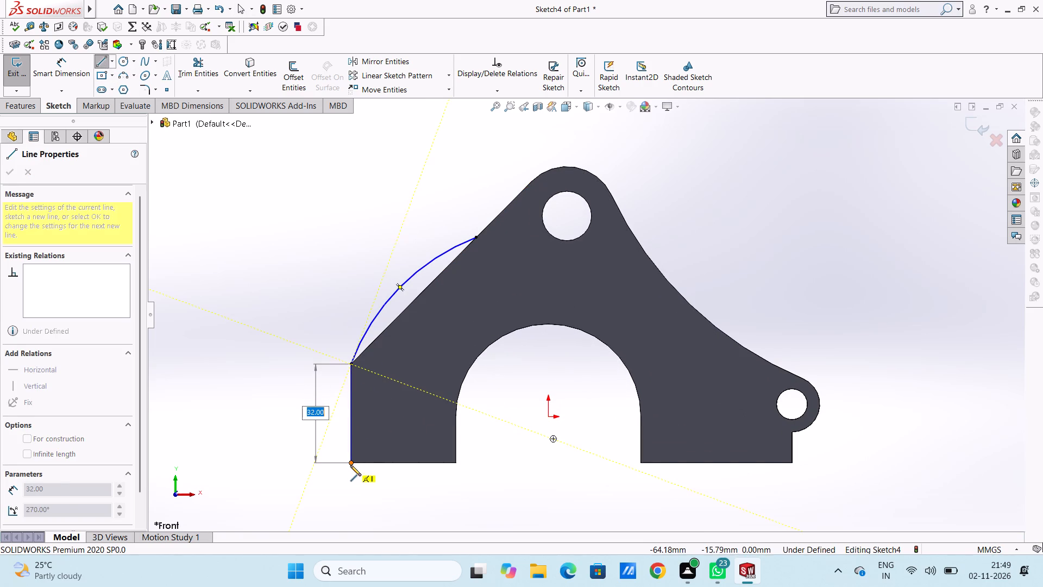
click(350, 465)
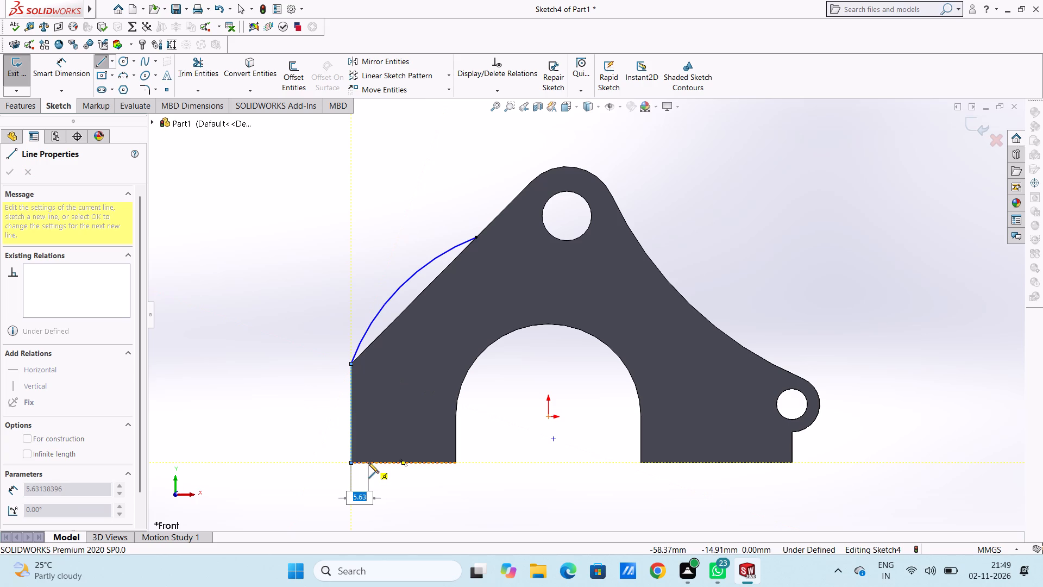
key(3)
key(Return)
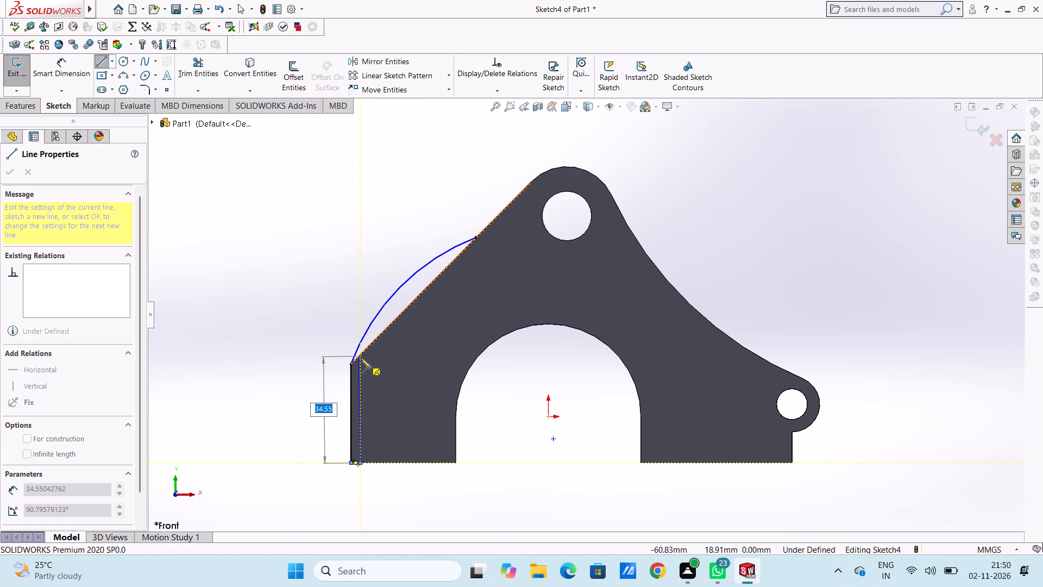
click(360, 306)
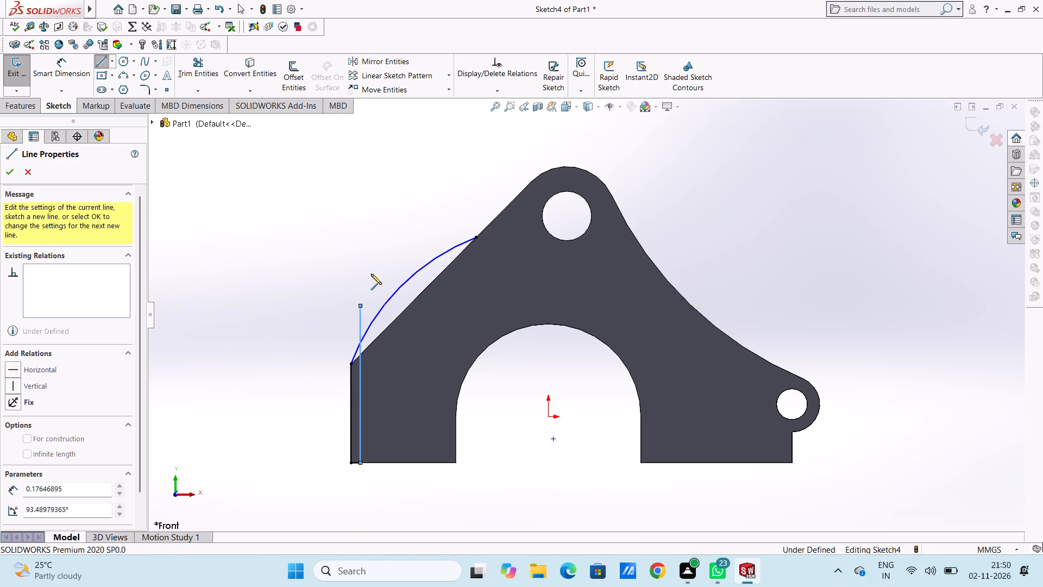
right_click(388, 203)
click(398, 211)
click(387, 204)
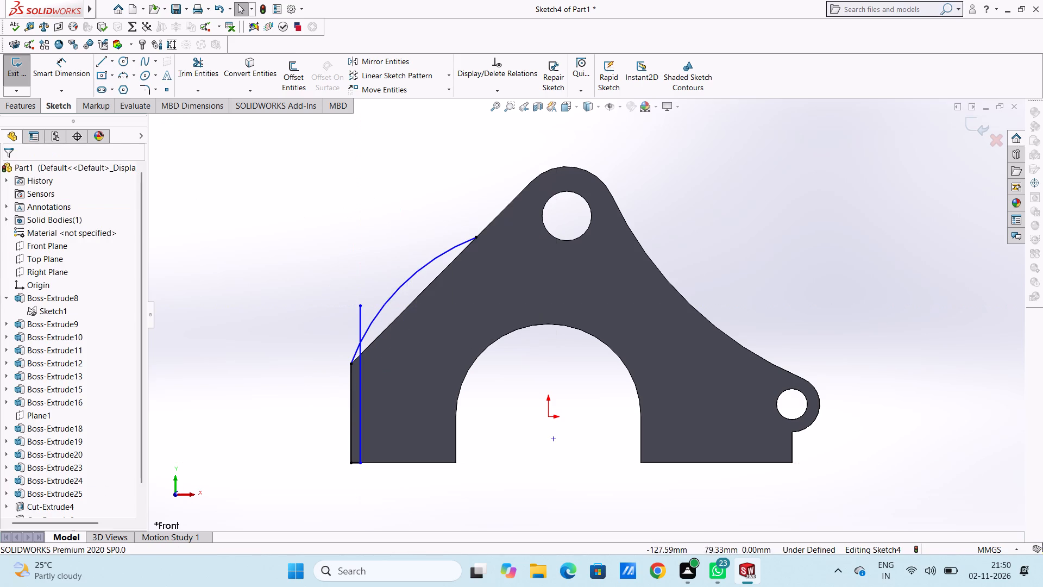
Sketch a vertical line from the arc's upper end down into the semicircular opening.
click(99, 60)
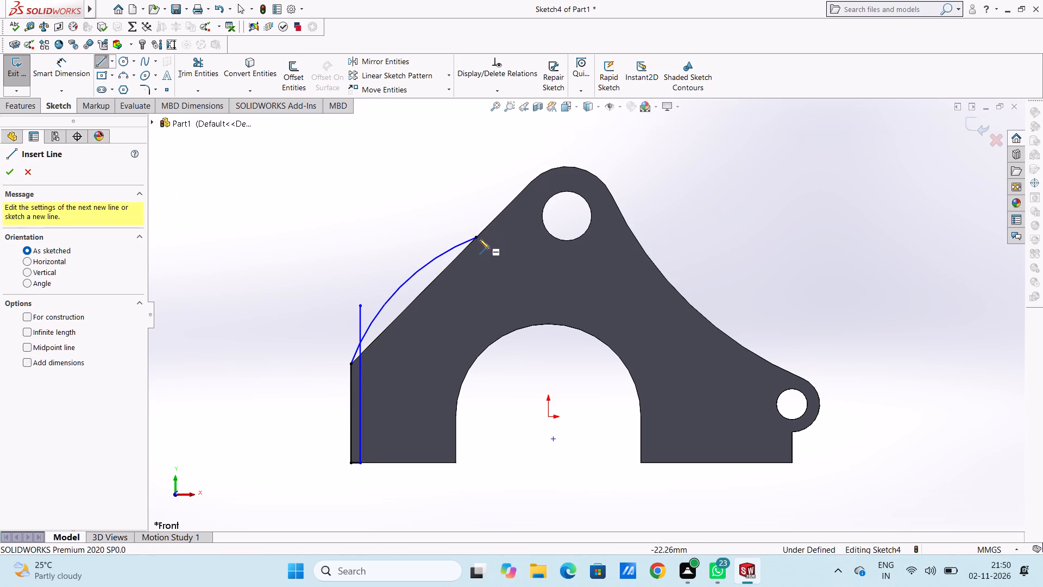
click(477, 239)
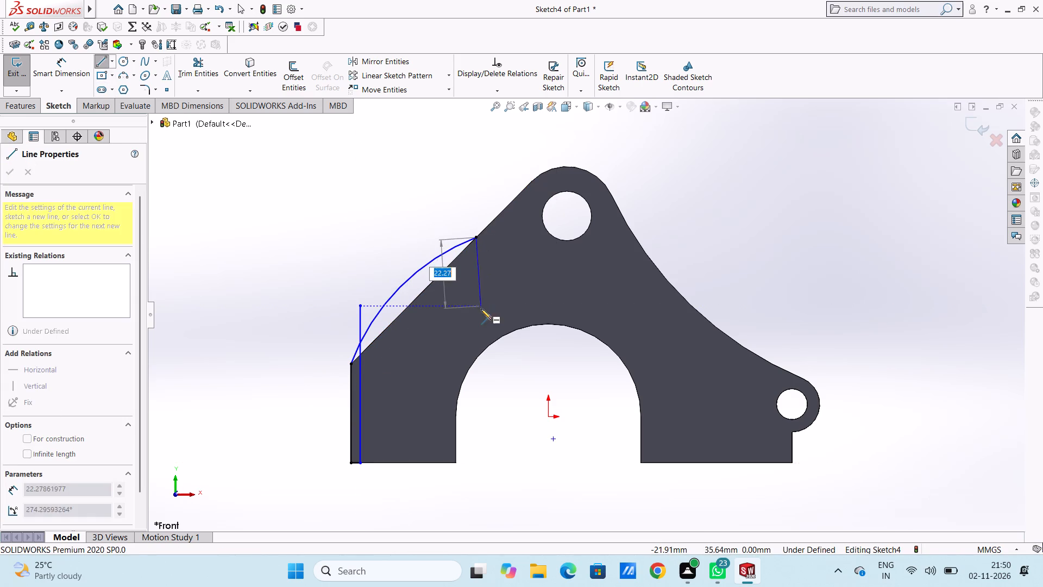
click(477, 405)
right_click(521, 360)
double_click(526, 366)
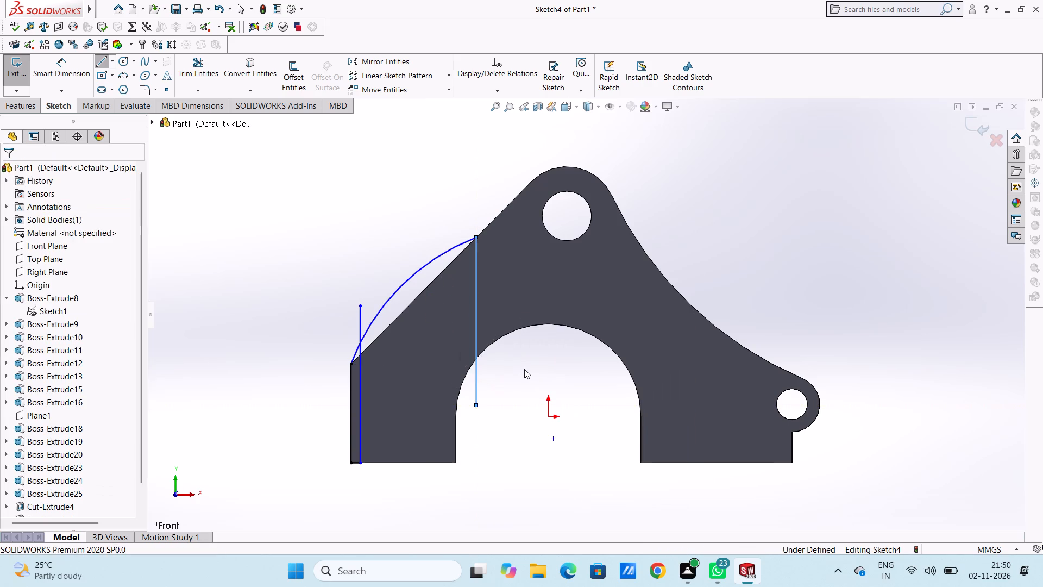
Dimension the arc's radius at 70 mm.
scroll(499, 305, down, 2)
scroll(471, 304, up, 3)
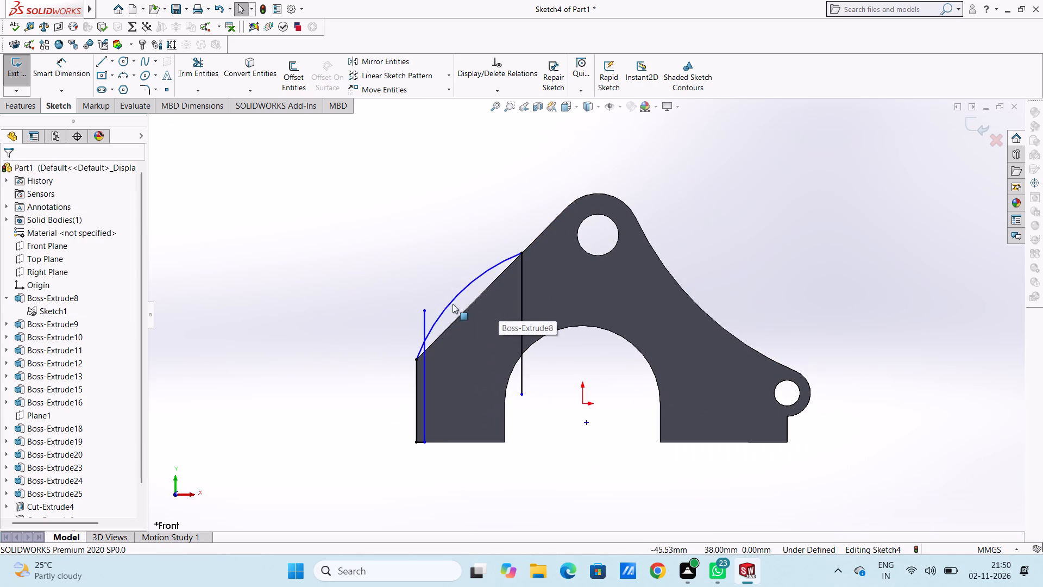
click(73, 74)
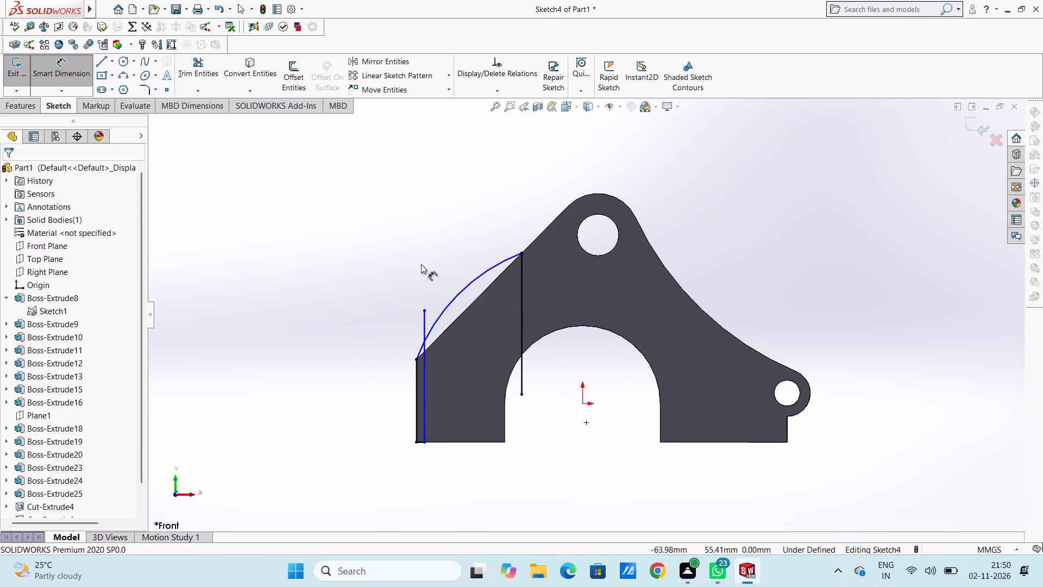
click(458, 293)
click(363, 212)
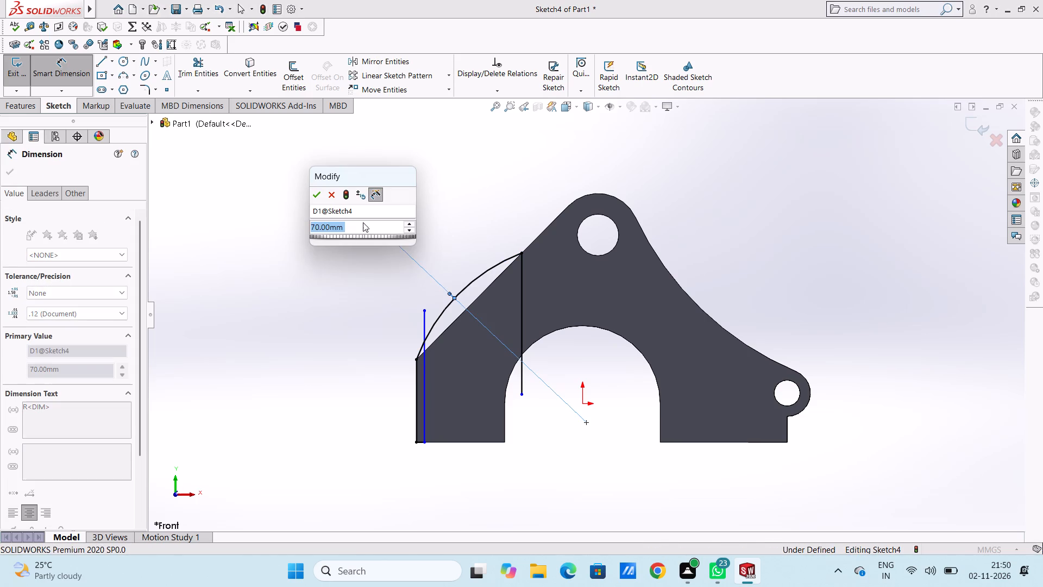
click(315, 191)
click(278, 192)
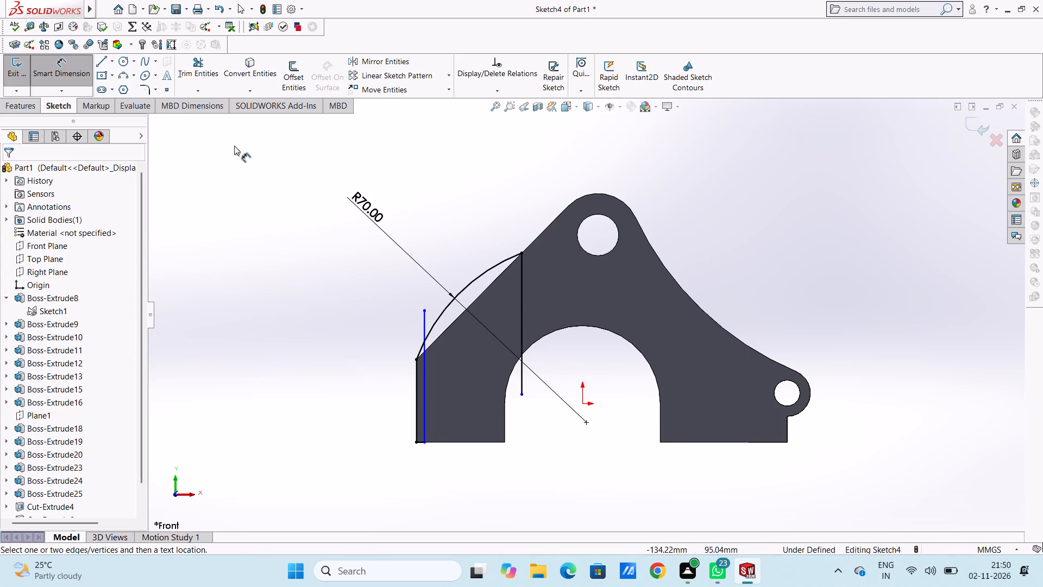
Trim away the part of the inner vertical line near the end wall that extends above the arc.
click(204, 71)
scroll(457, 373, down, 4)
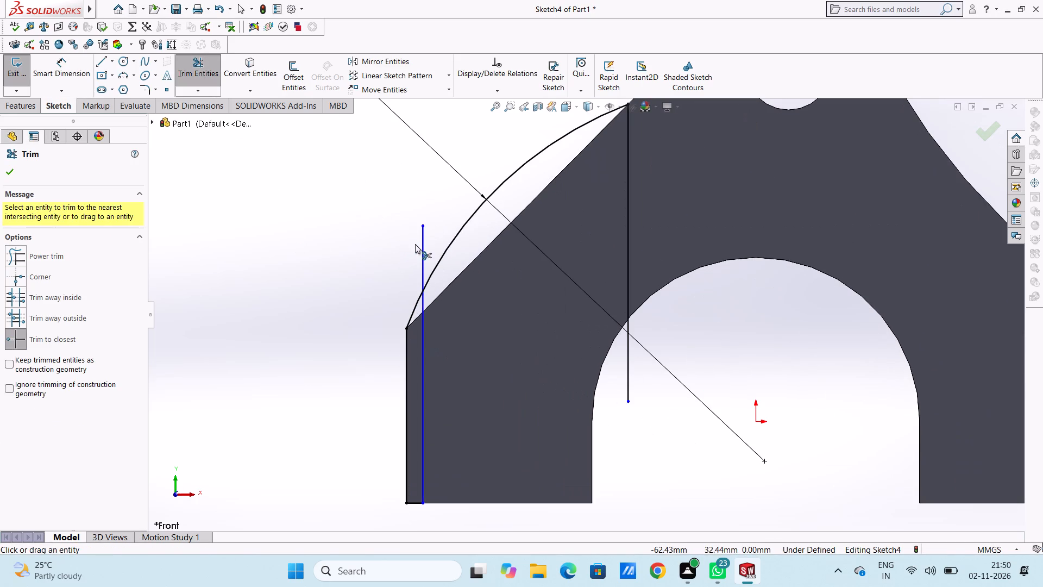
click(423, 248)
scroll(416, 248, up, 5)
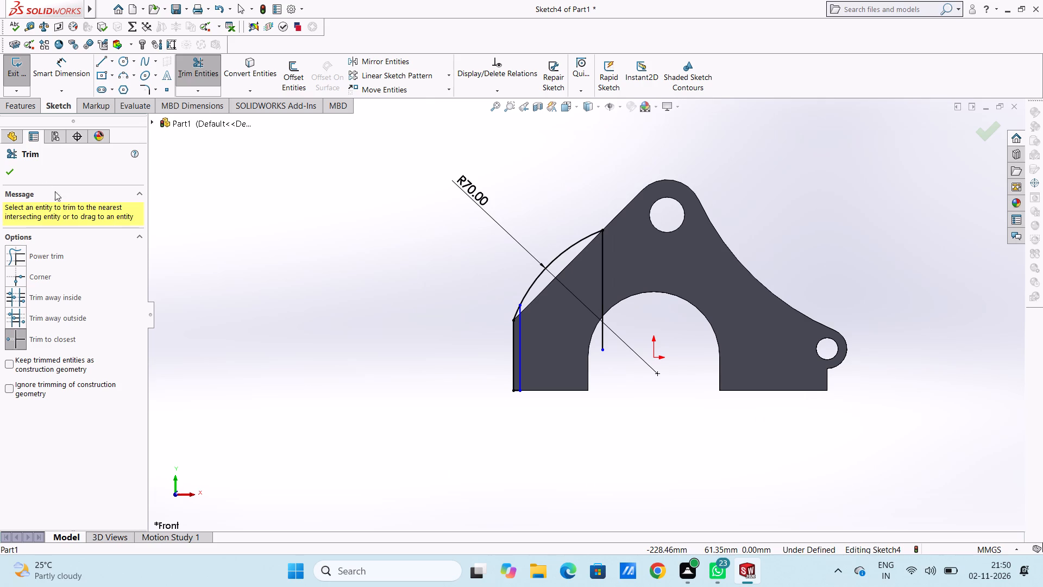
click(4, 175)
click(389, 238)
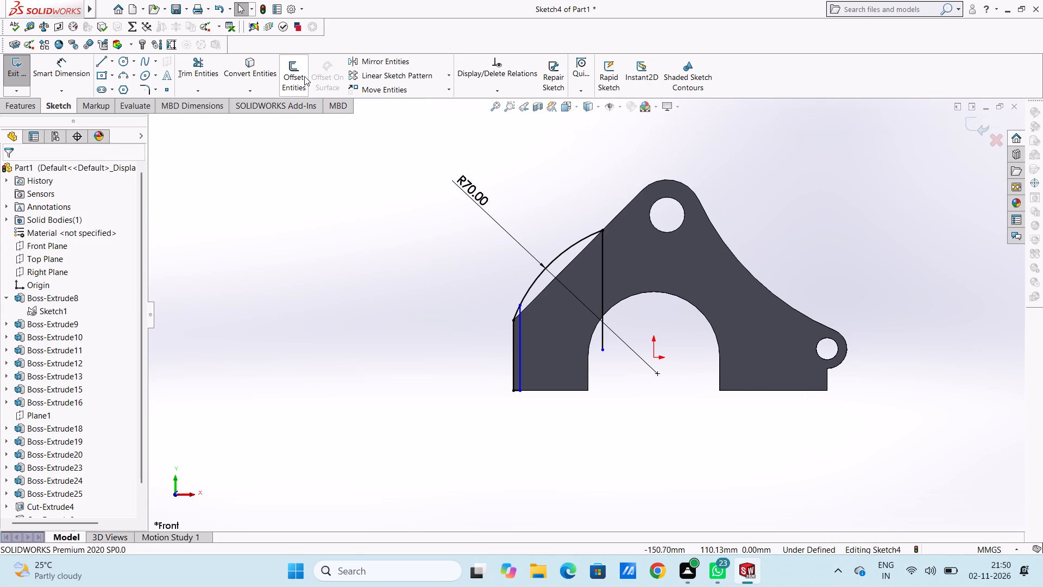
Offset the 70 mm radius arc inward by 3 mm with dimensions added.
click(304, 76)
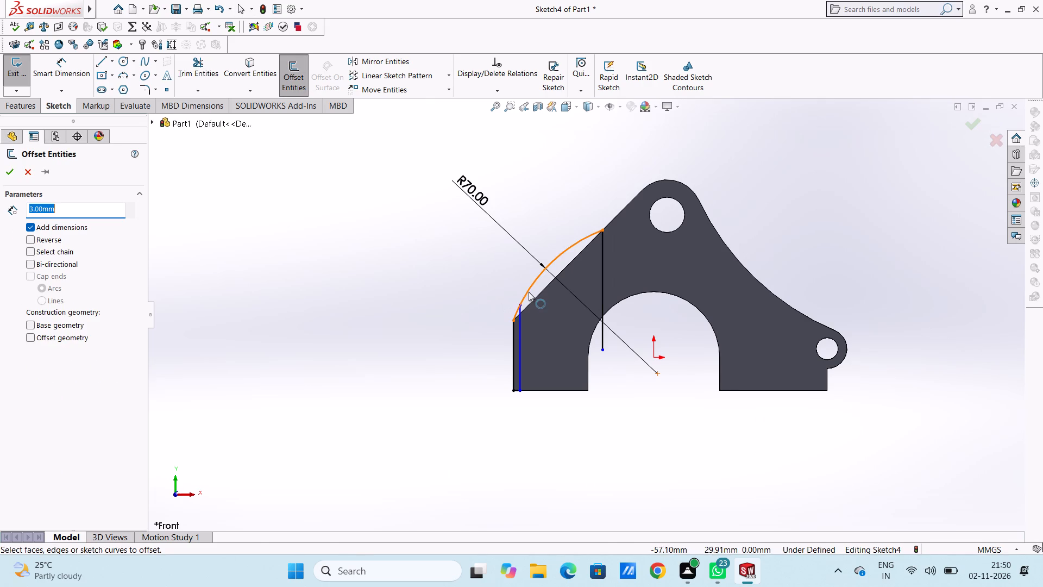
click(529, 292)
click(11, 174)
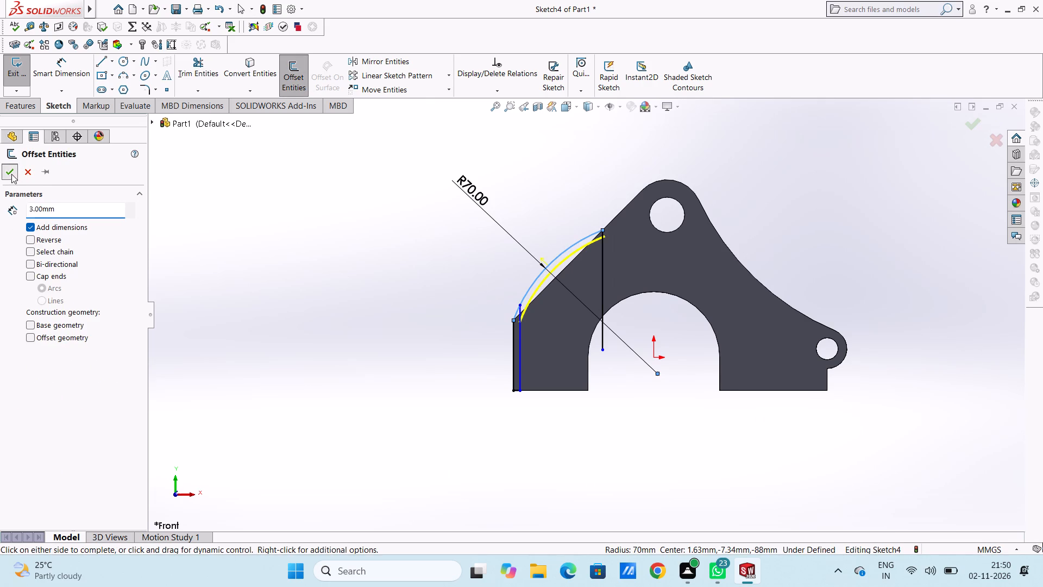
Trim away the part of the vertical line at the arcs' upper end that extends below the inner arc.
click(203, 67)
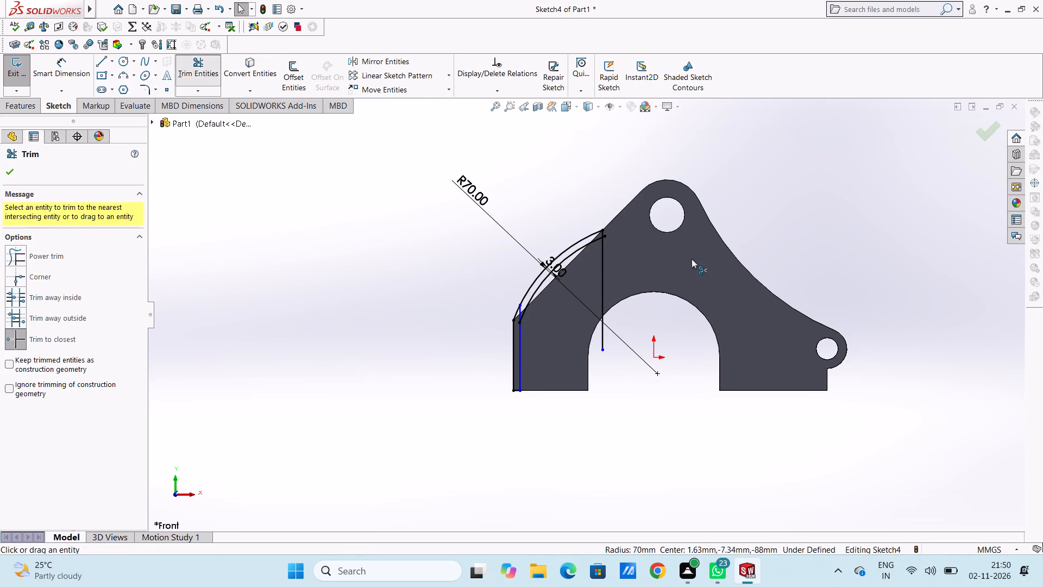
scroll(552, 265, down, 5)
click(701, 227)
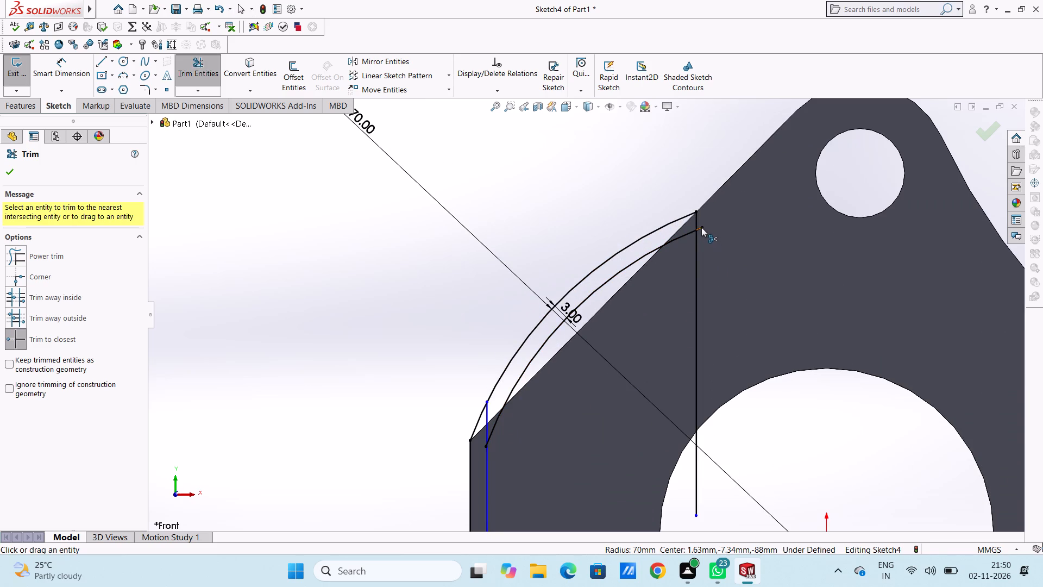
click(698, 261)
scroll(557, 443, up, 2)
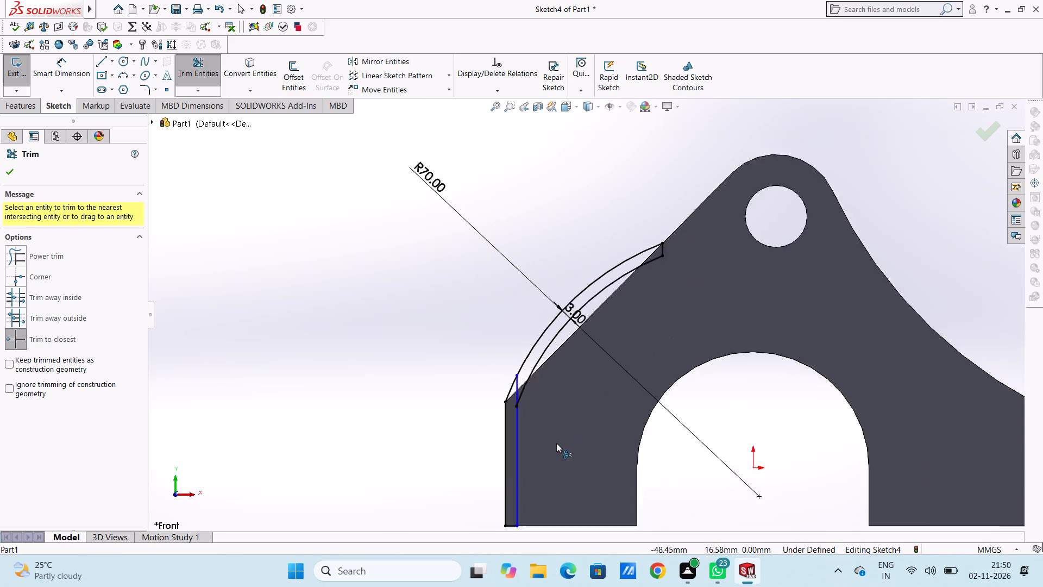
Trim the overlapping ends of the inner vertical line and the inner arc where they cross near the end wall.
scroll(556, 443, up, 1)
scroll(556, 443, down, 4)
click(505, 263)
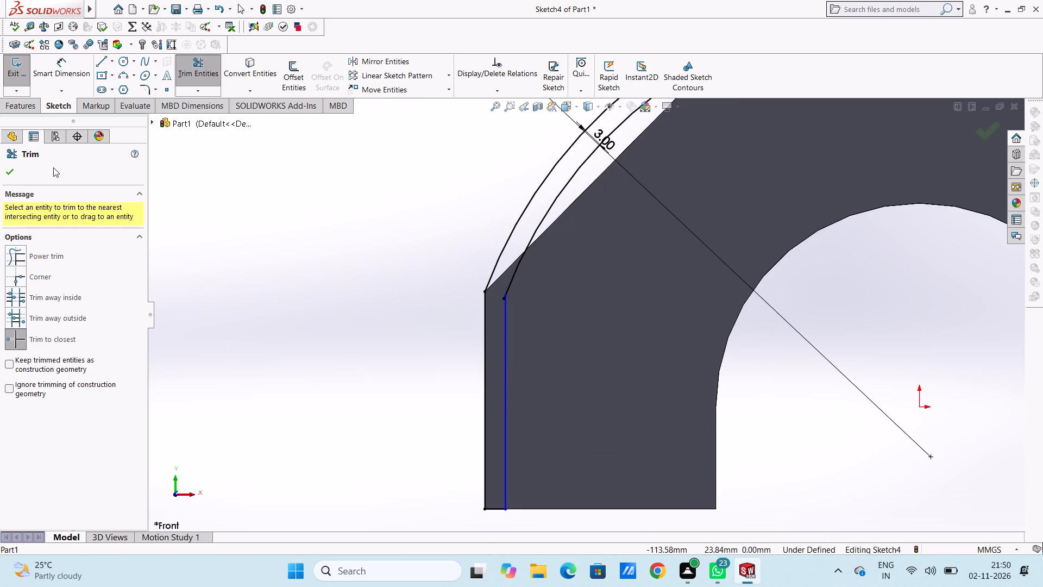
scroll(515, 313, down, 6)
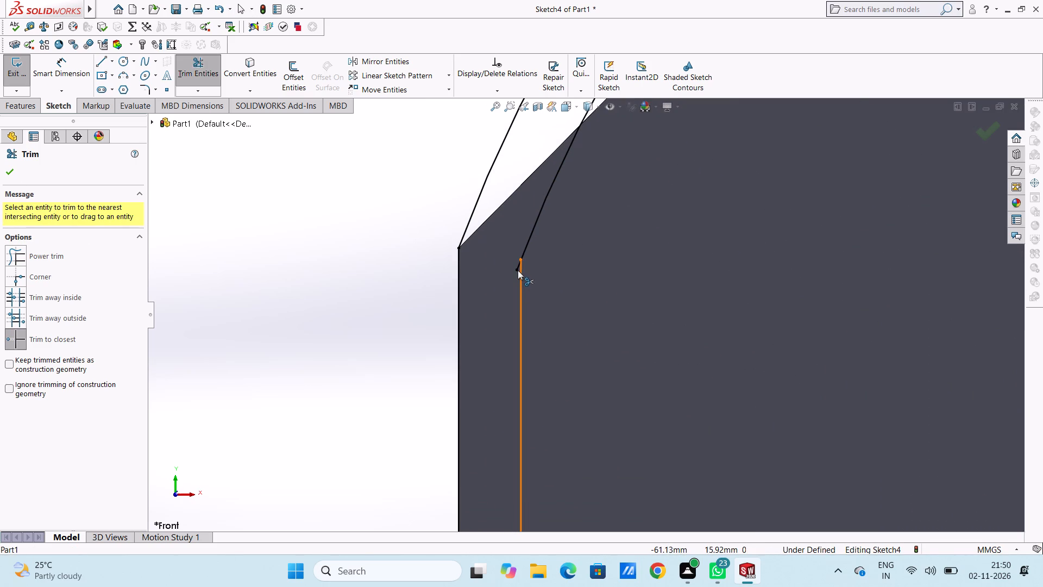
click(516, 267)
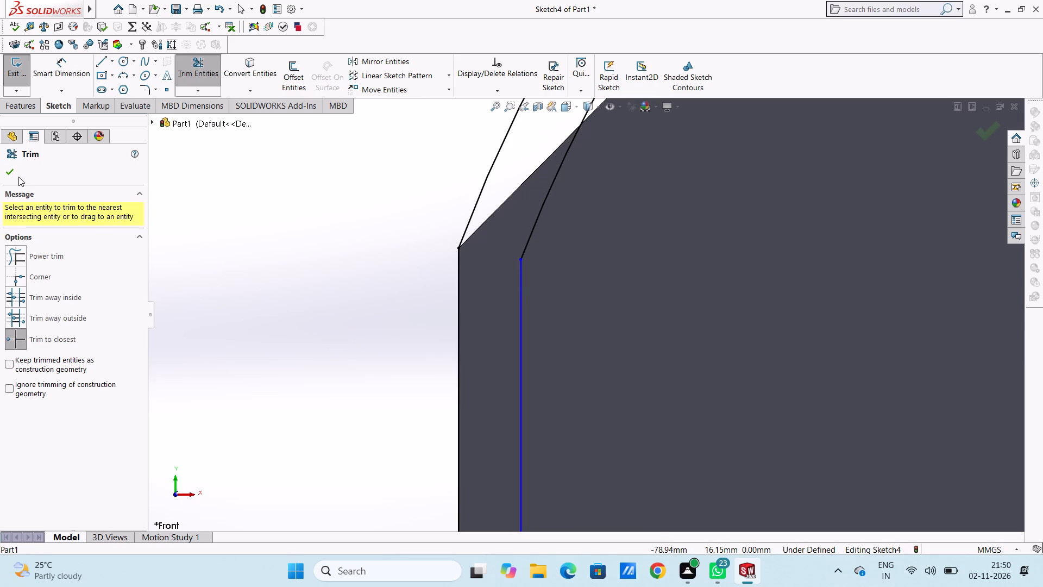
click(11, 172)
click(306, 245)
Dimension the short bottom line between the two vertical lines at 3 mm.
scroll(354, 249, up, 5)
scroll(511, 327, up, 5)
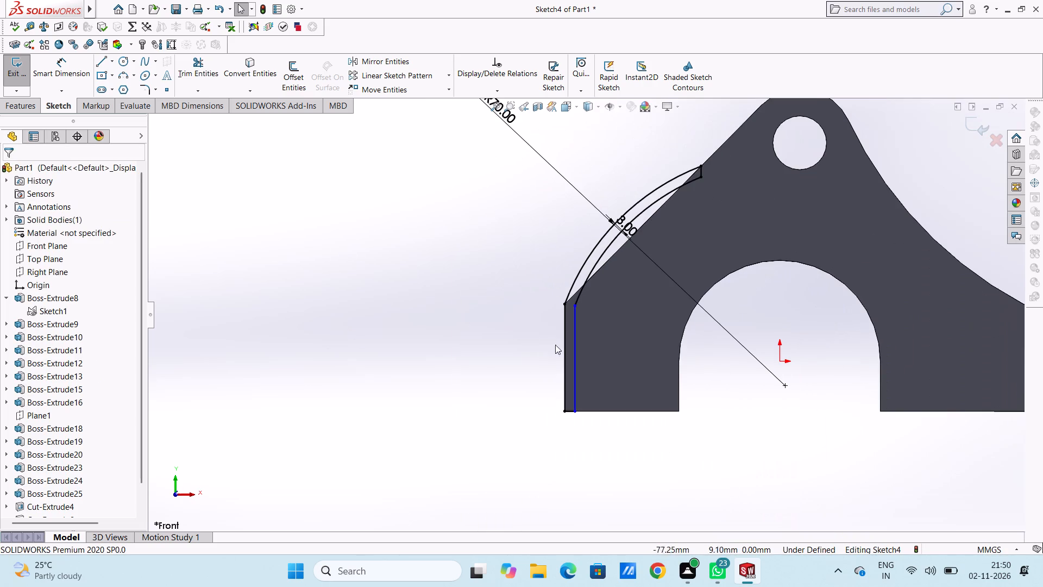
click(70, 76)
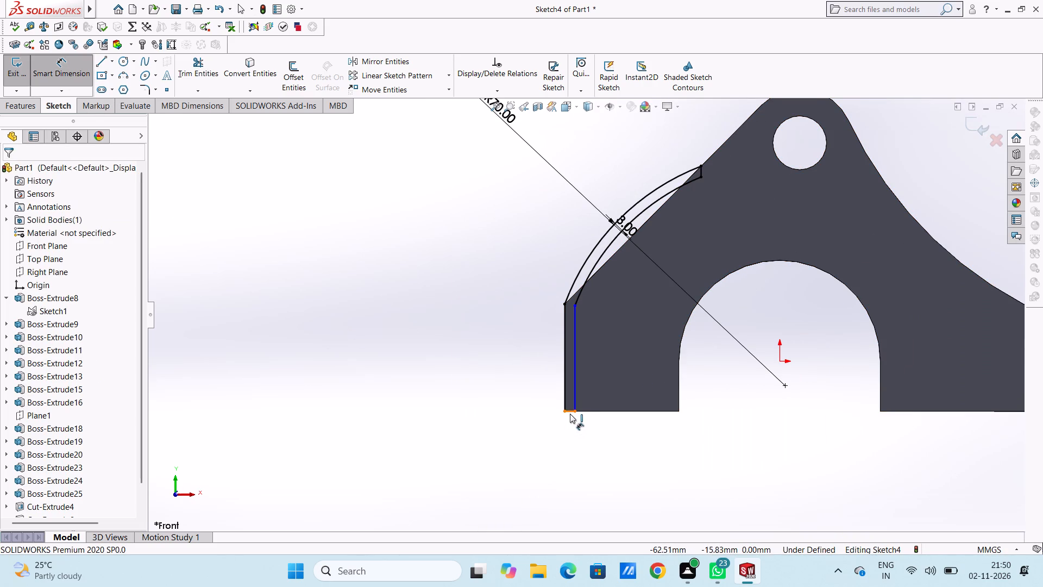
click(570, 414)
click(494, 484)
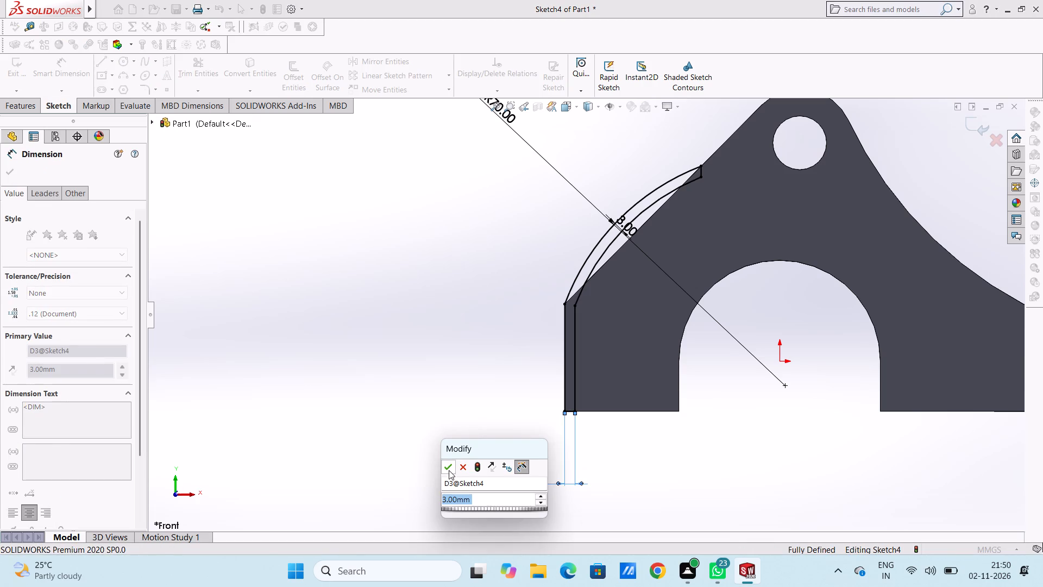
click(449, 470)
click(431, 432)
click(64, 68)
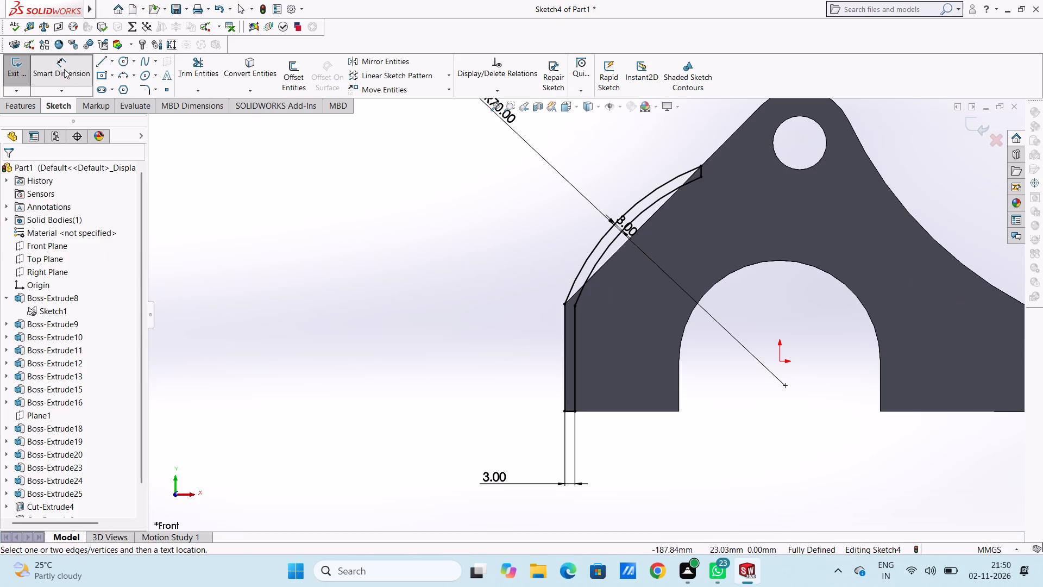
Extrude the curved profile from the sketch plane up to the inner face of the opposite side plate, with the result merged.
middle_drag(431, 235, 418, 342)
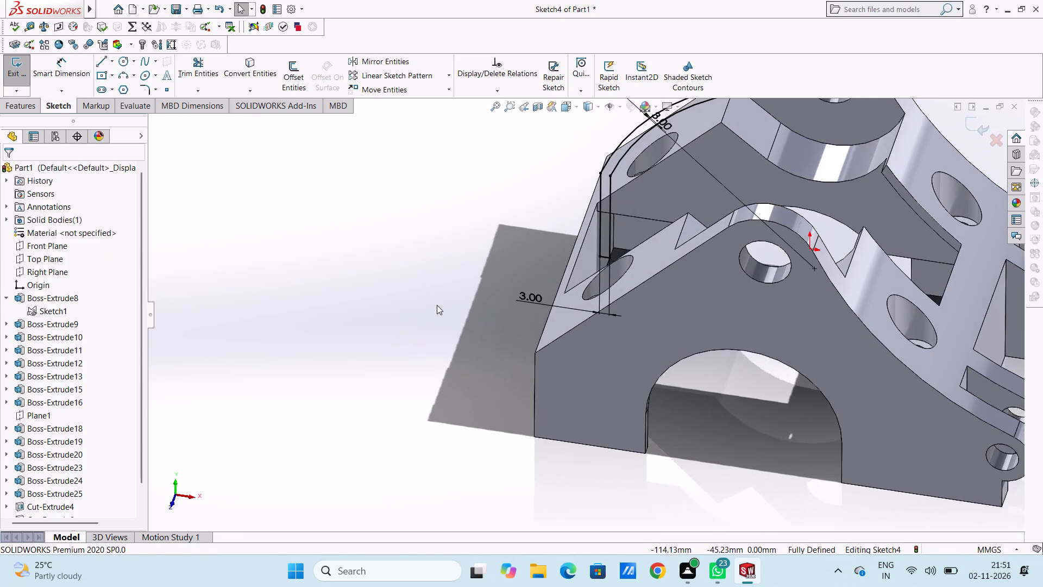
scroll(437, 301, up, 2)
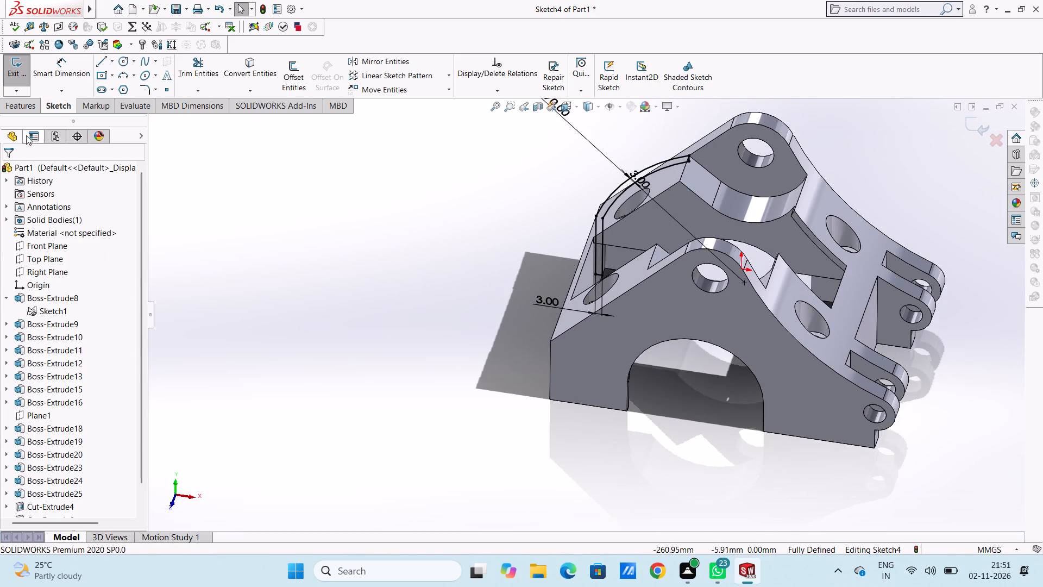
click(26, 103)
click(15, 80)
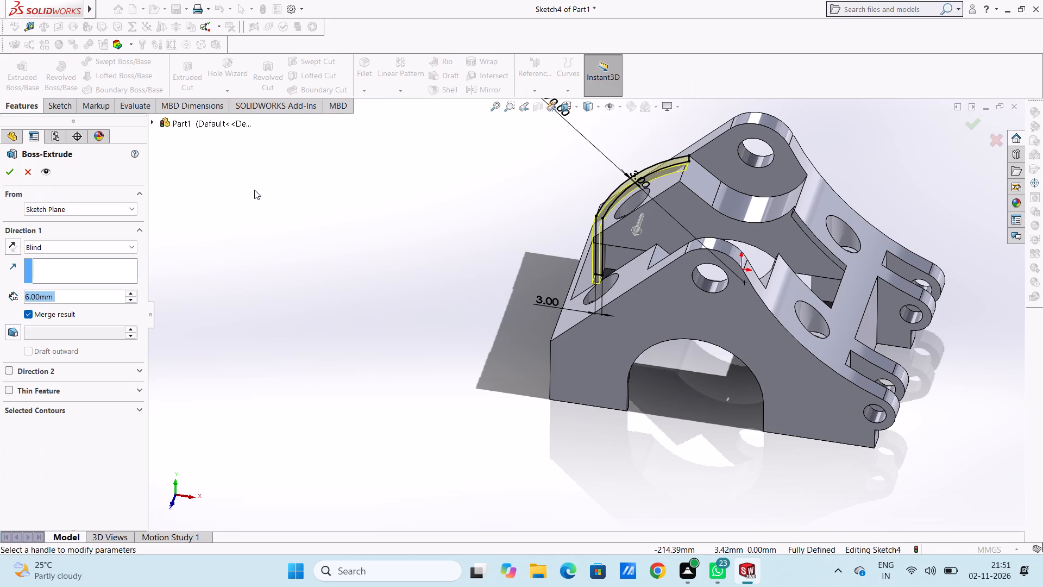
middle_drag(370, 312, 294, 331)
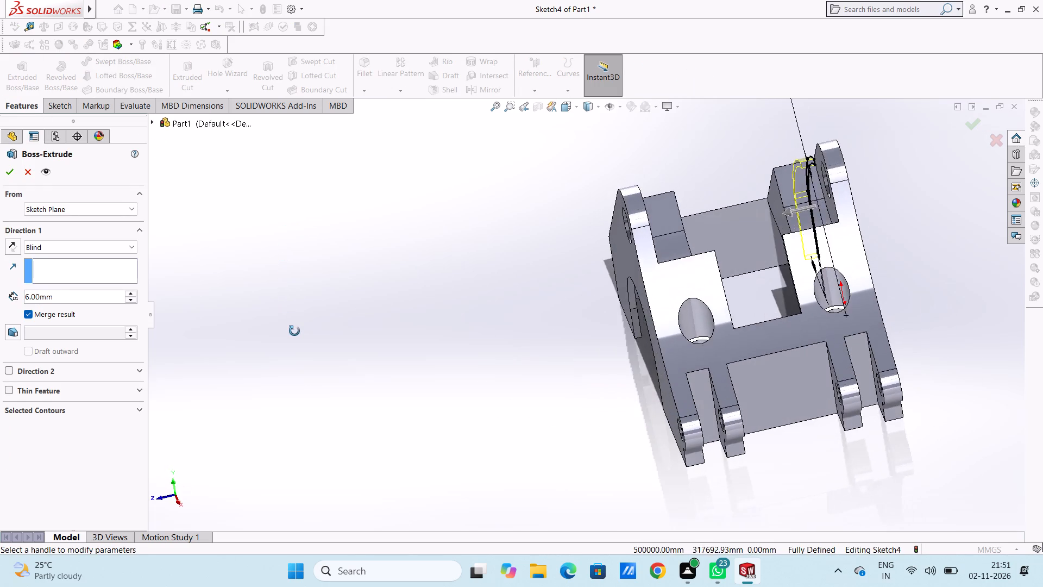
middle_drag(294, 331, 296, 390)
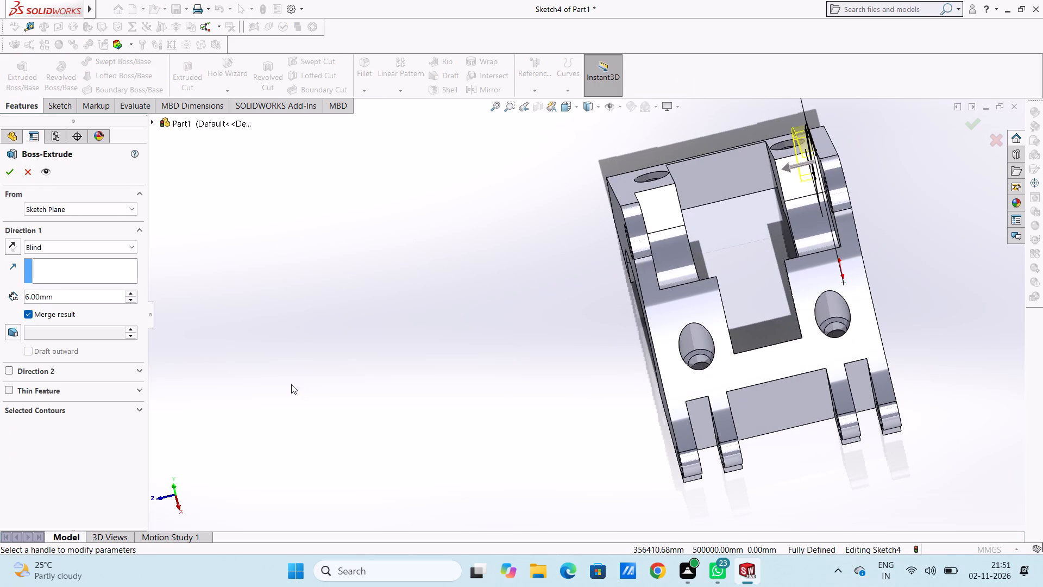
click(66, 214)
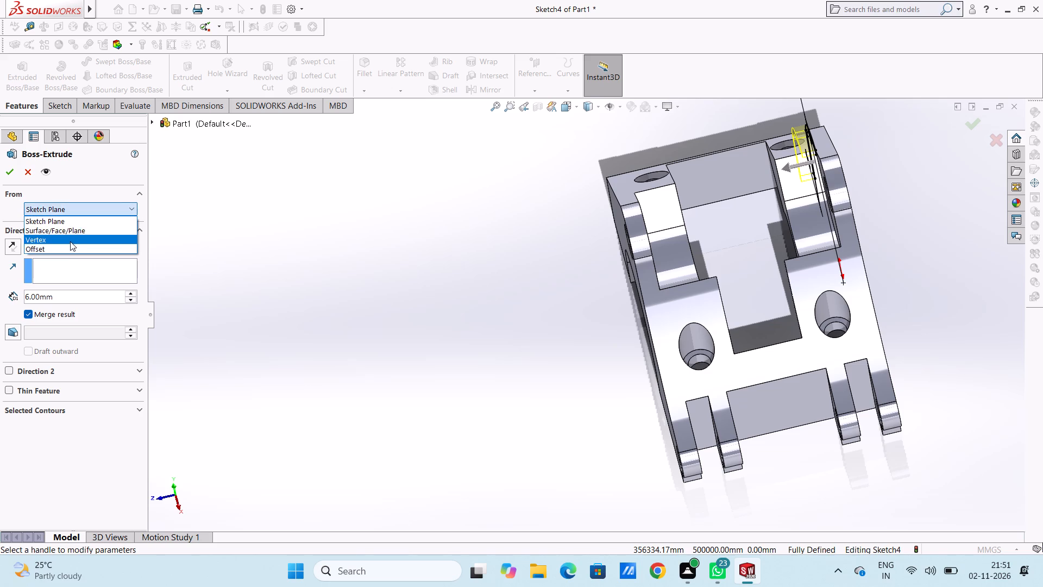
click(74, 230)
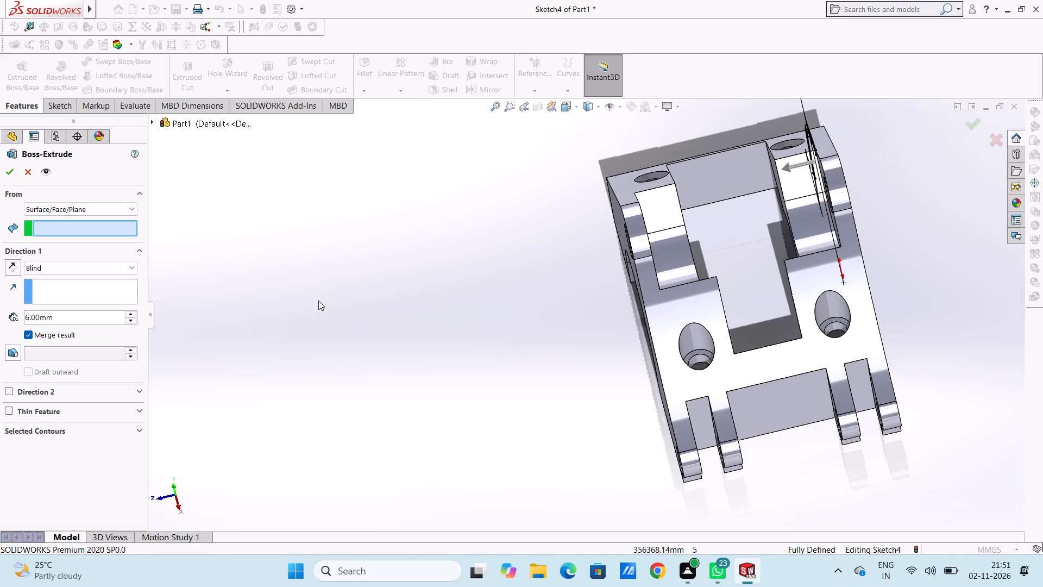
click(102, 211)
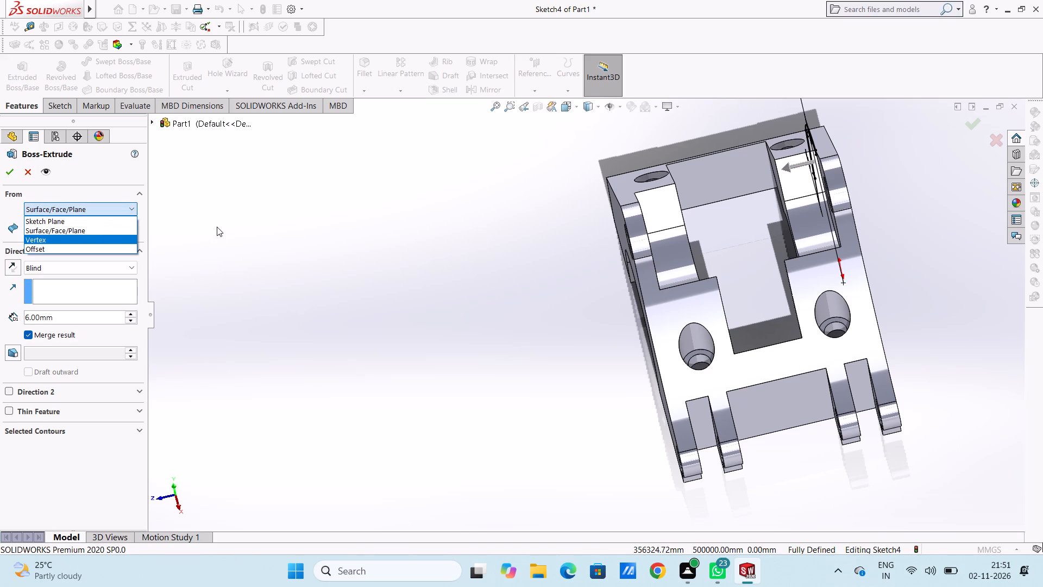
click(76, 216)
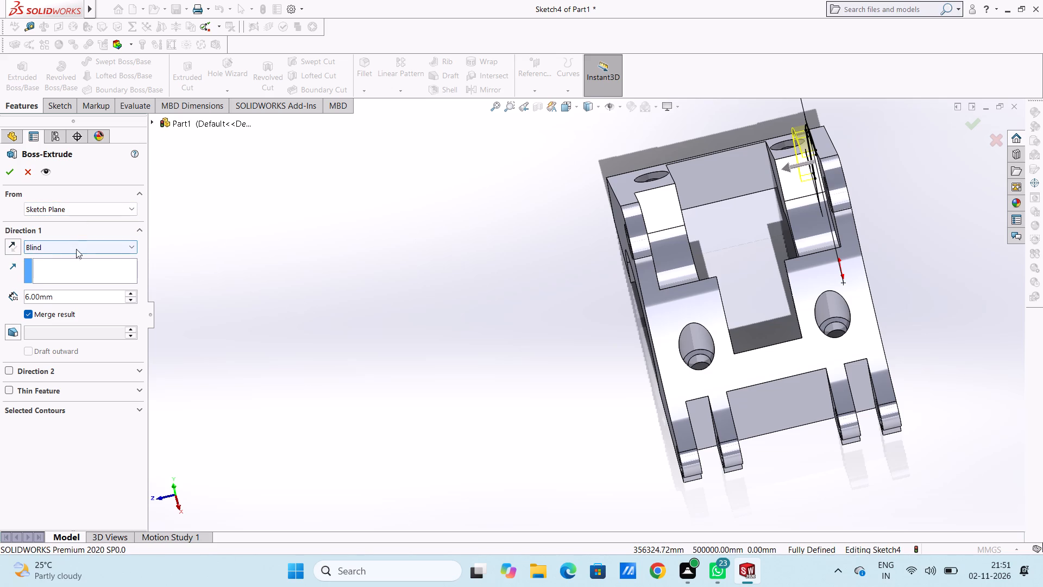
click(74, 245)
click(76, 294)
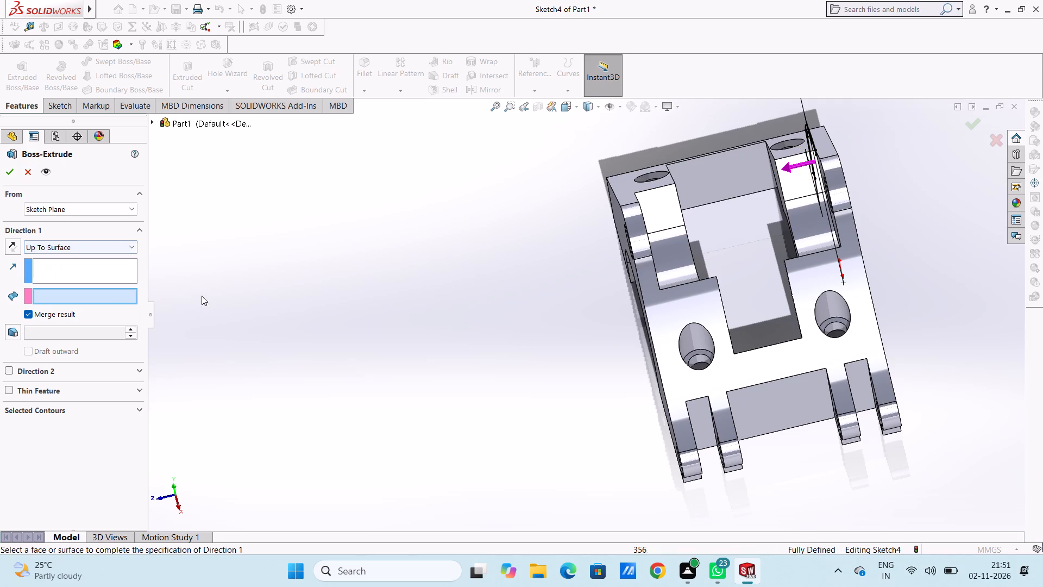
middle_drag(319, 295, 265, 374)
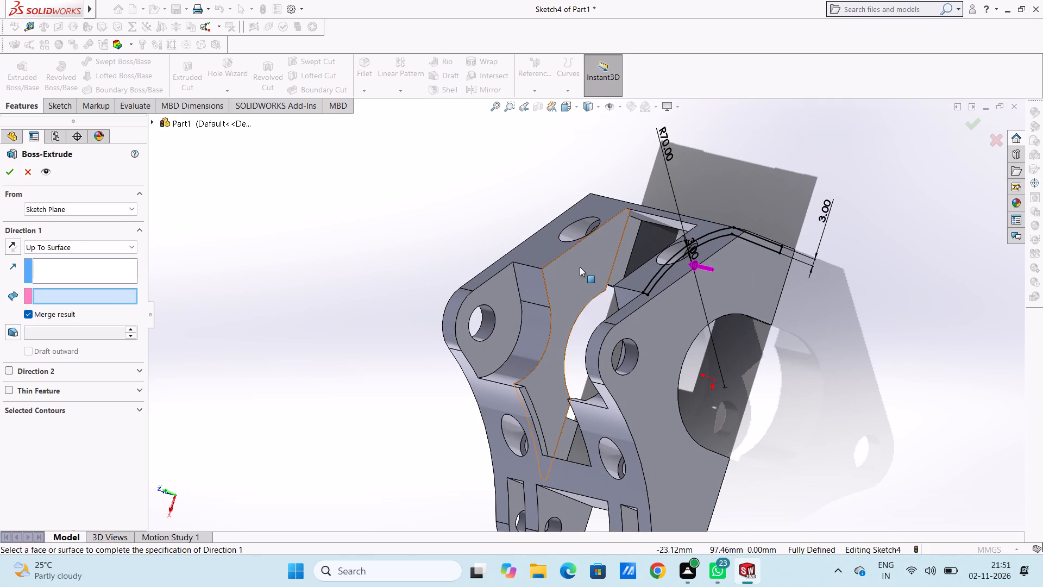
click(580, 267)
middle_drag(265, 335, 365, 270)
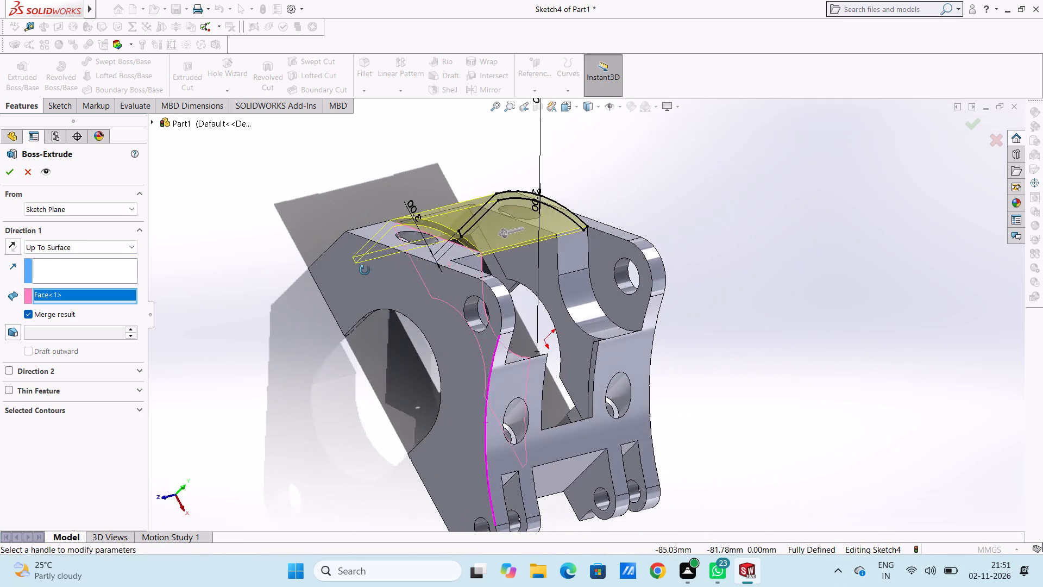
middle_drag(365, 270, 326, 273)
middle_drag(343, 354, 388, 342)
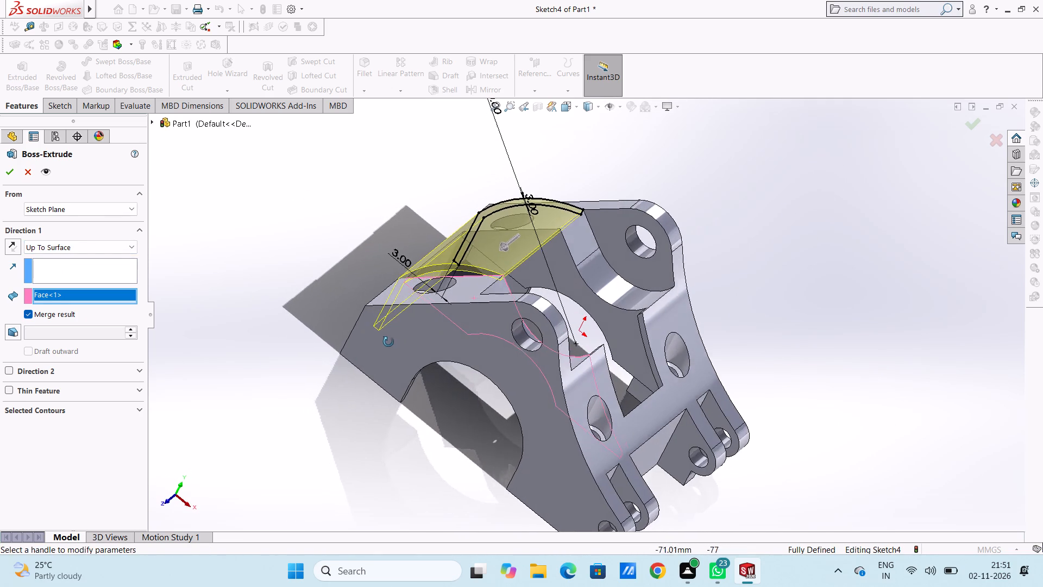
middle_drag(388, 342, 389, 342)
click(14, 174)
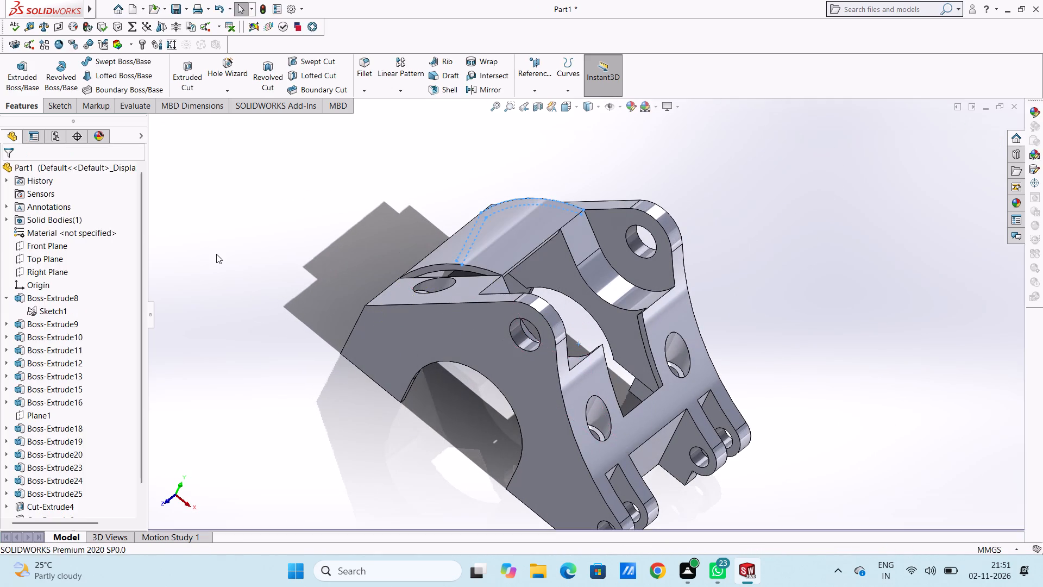
Examine the extruded curved cover between the side plates from above and from the side.
click(216, 254)
middle_drag(246, 254, 275, 418)
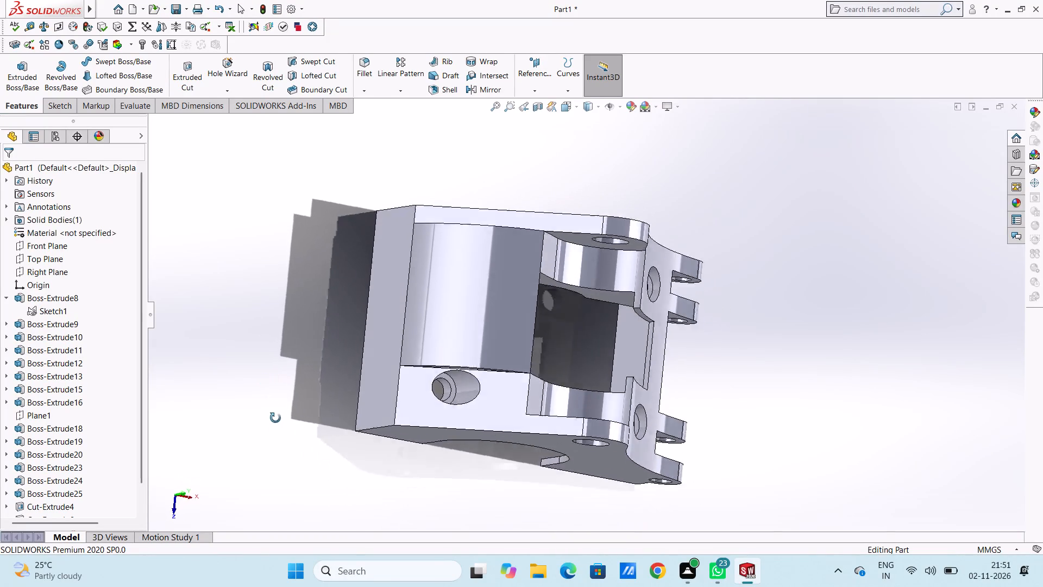
middle_drag(275, 418, 275, 437)
middle_drag(281, 319, 257, 293)
middle_drag(296, 353, 291, 329)
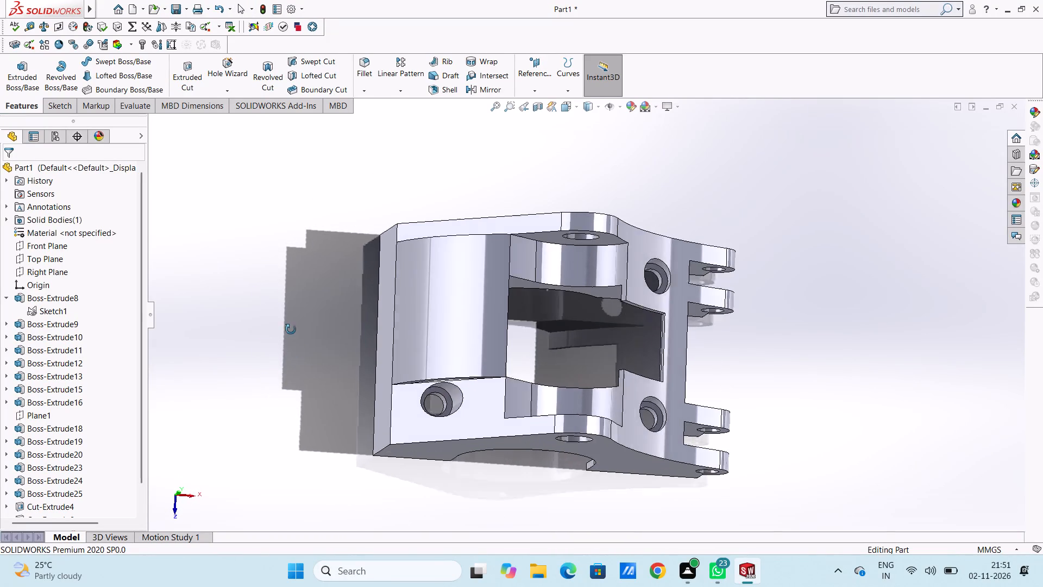
middle_drag(291, 329, 282, 353)
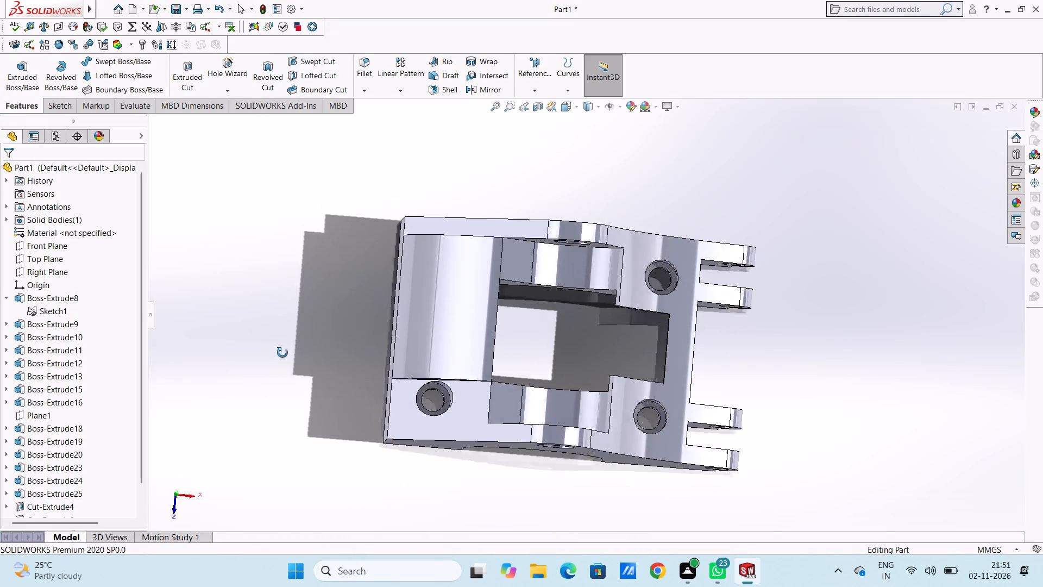
middle_drag(282, 353, 281, 315)
middle_drag(299, 373, 305, 401)
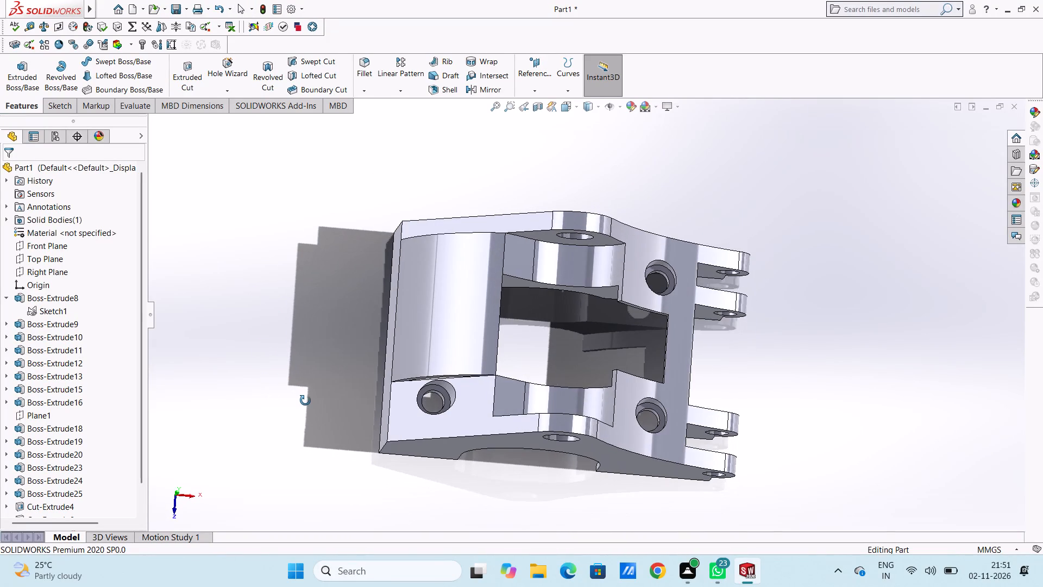
middle_drag(305, 401, 286, 314)
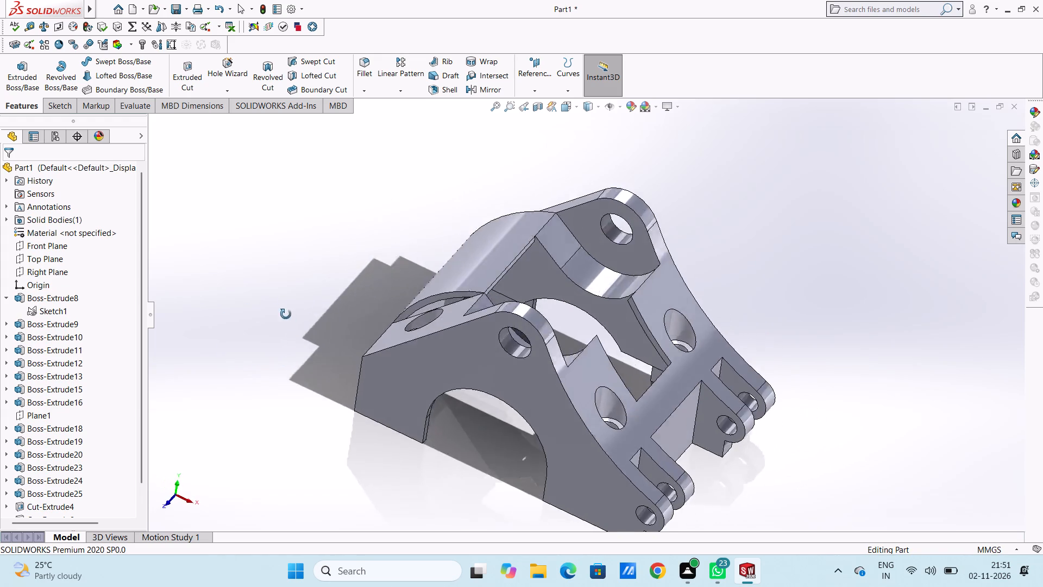
middle_drag(286, 314, 249, 307)
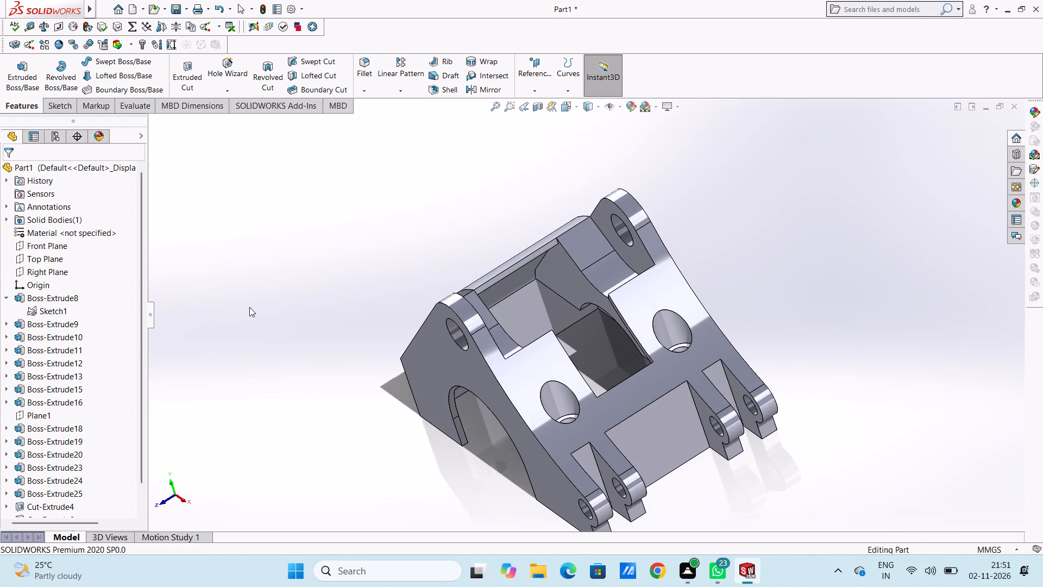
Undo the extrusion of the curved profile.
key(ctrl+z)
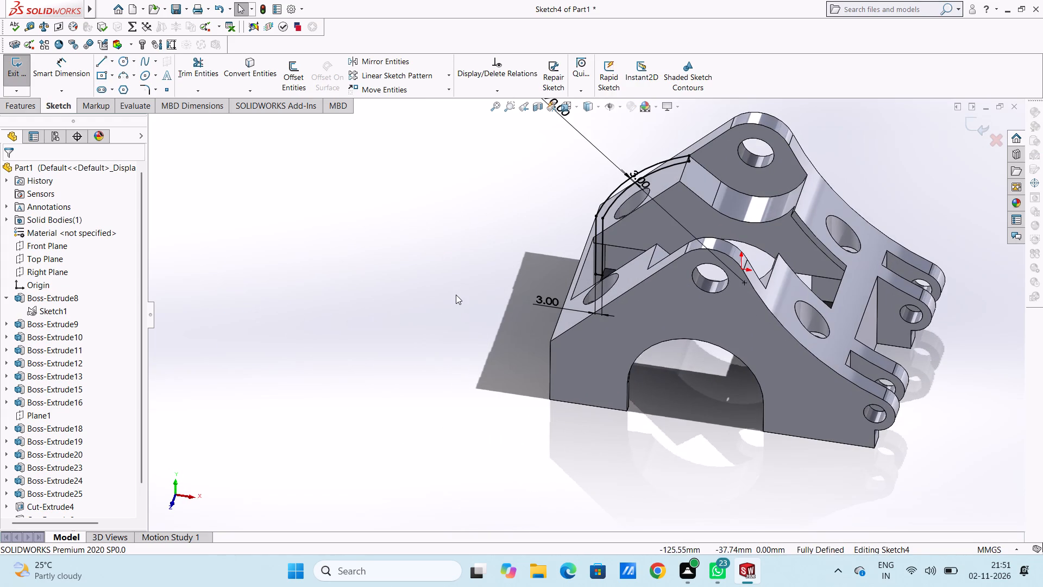
Extrude the curved profile from the sketch plane up to the opposite side plate's inner face around its upper hole, merging the result.
middle_drag(456, 295, 465, 327)
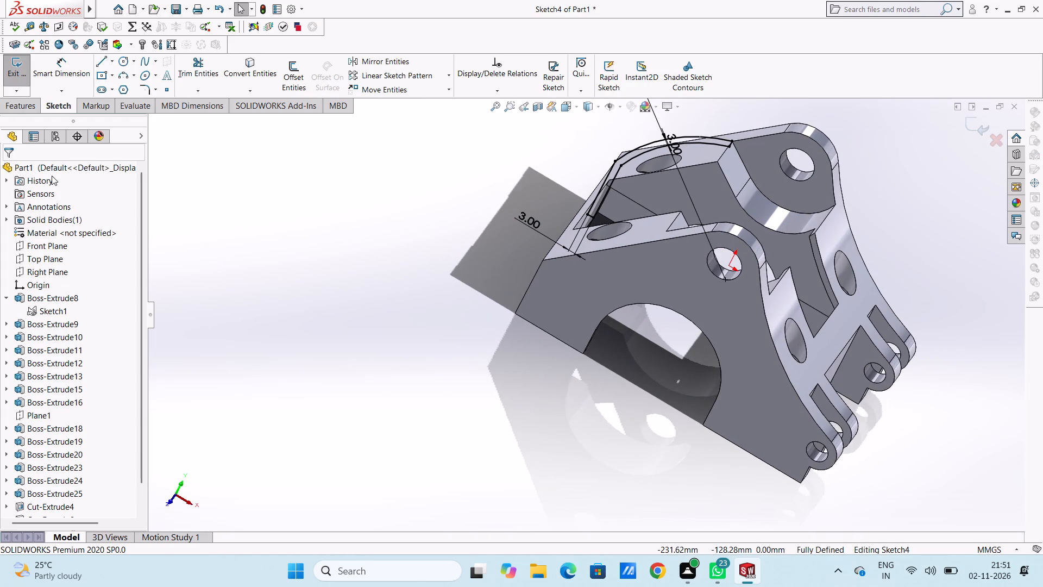
click(10, 109)
click(31, 69)
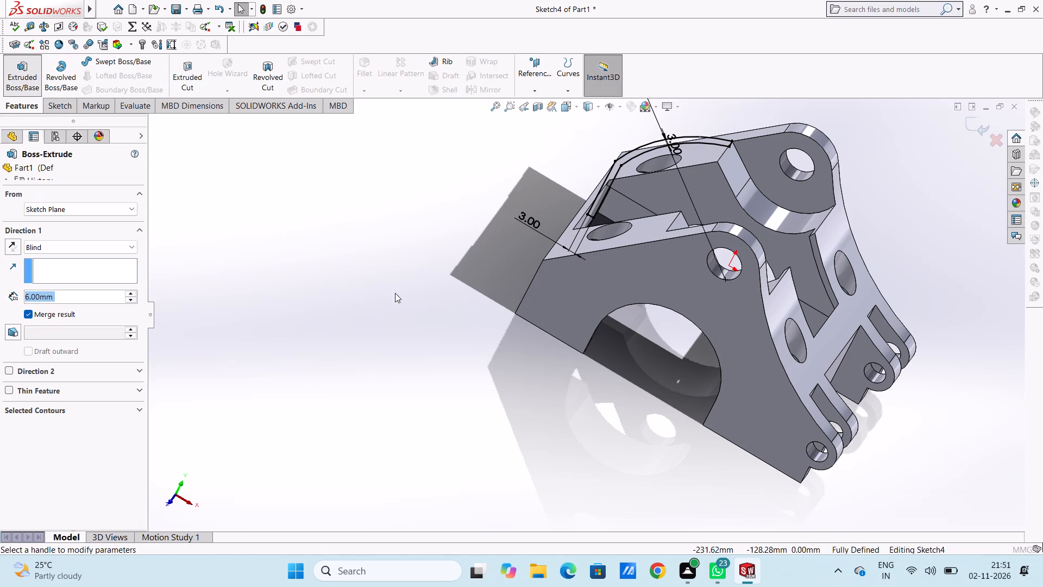
scroll(418, 328, up, 3)
middle_drag(485, 344, 379, 321)
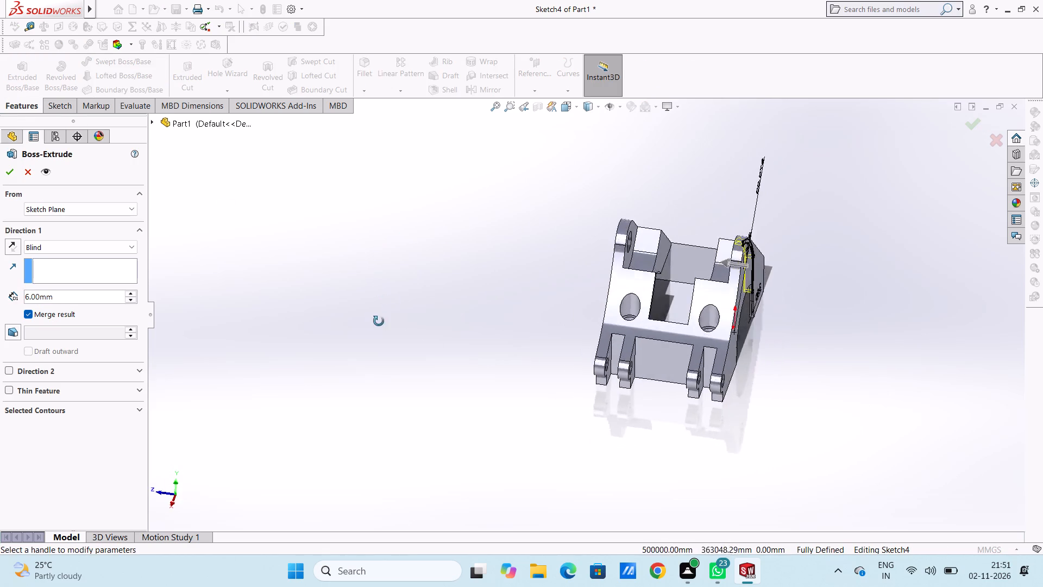
middle_drag(379, 321, 363, 339)
click(66, 240)
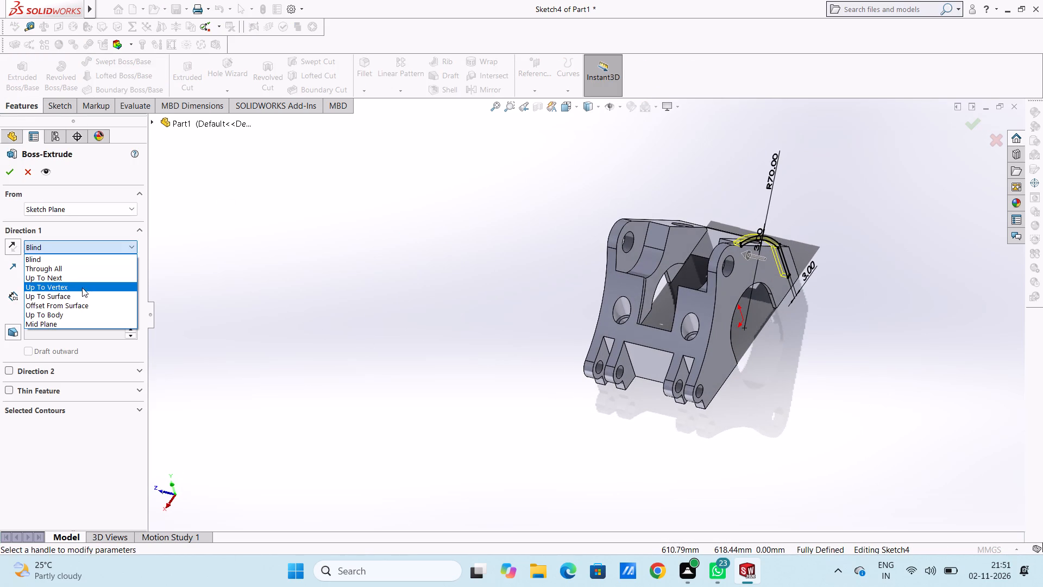
click(83, 296)
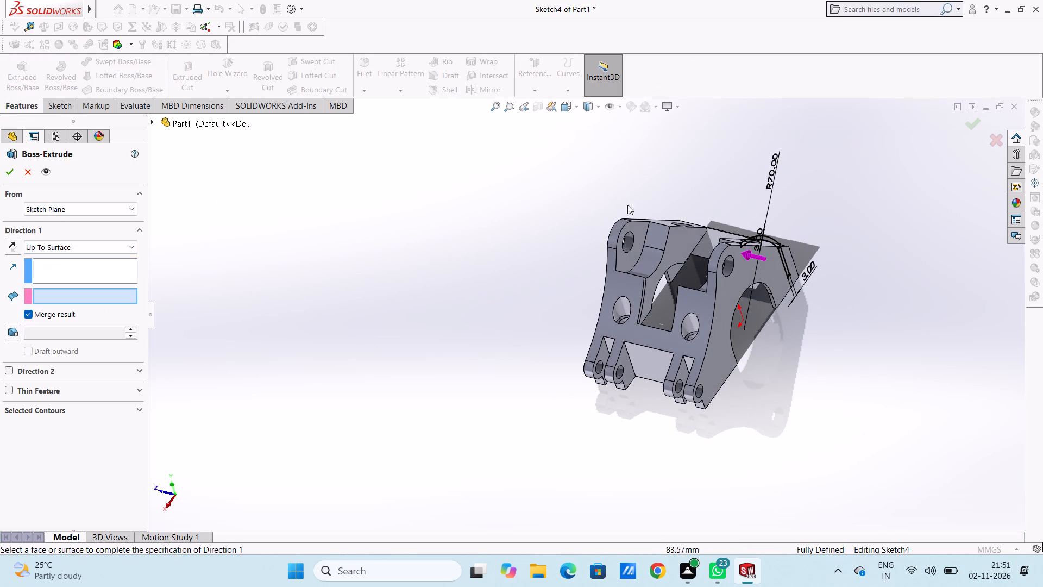
click(639, 229)
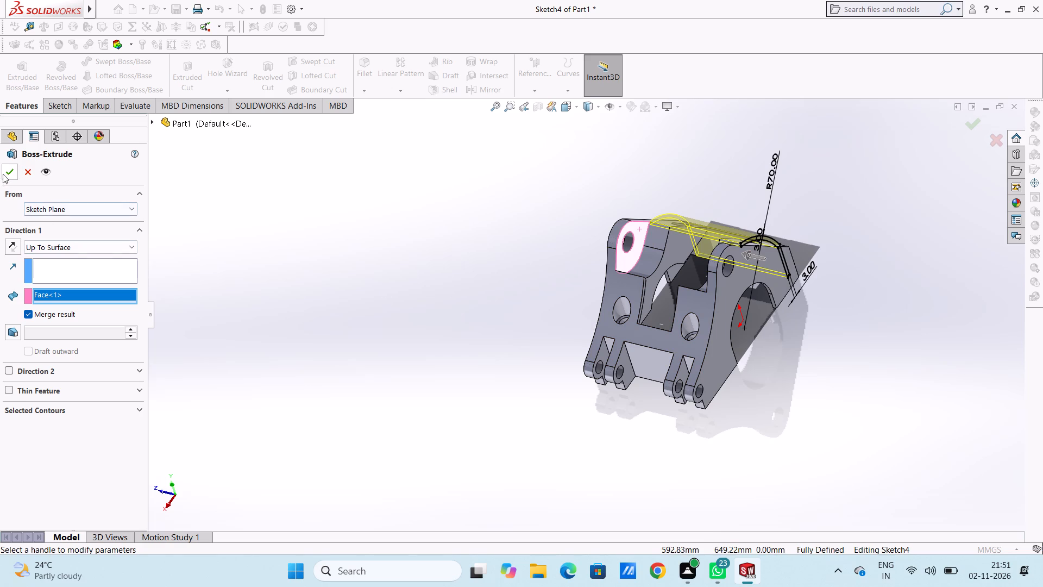
click(4, 173)
Examine the extruded curved cover and its fit against both side plates from the front, end and underside.
middle_drag(343, 327, 502, 422)
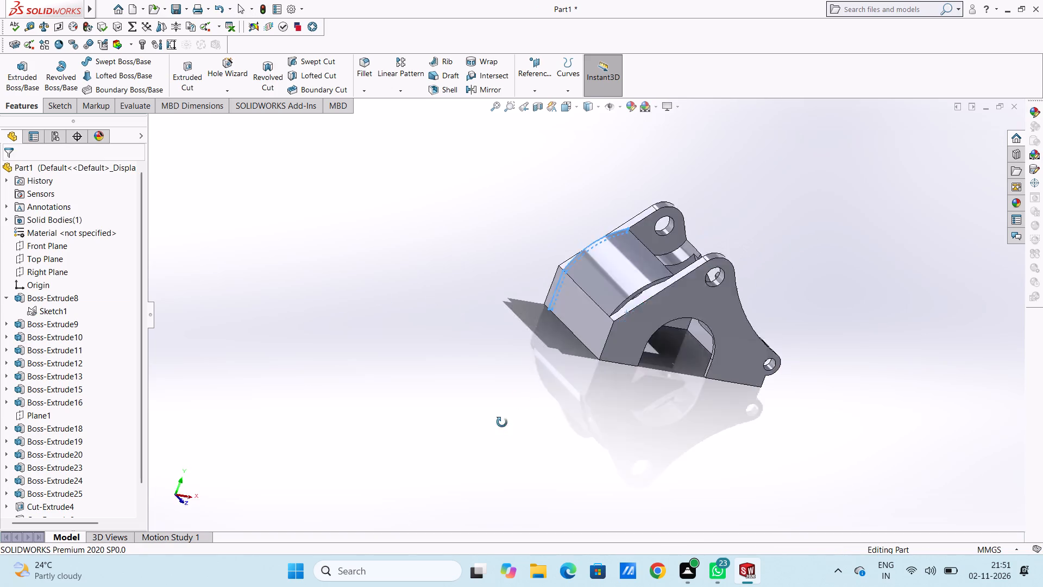
middle_drag(502, 422, 486, 433)
click(368, 290)
middle_drag(402, 342, 381, 316)
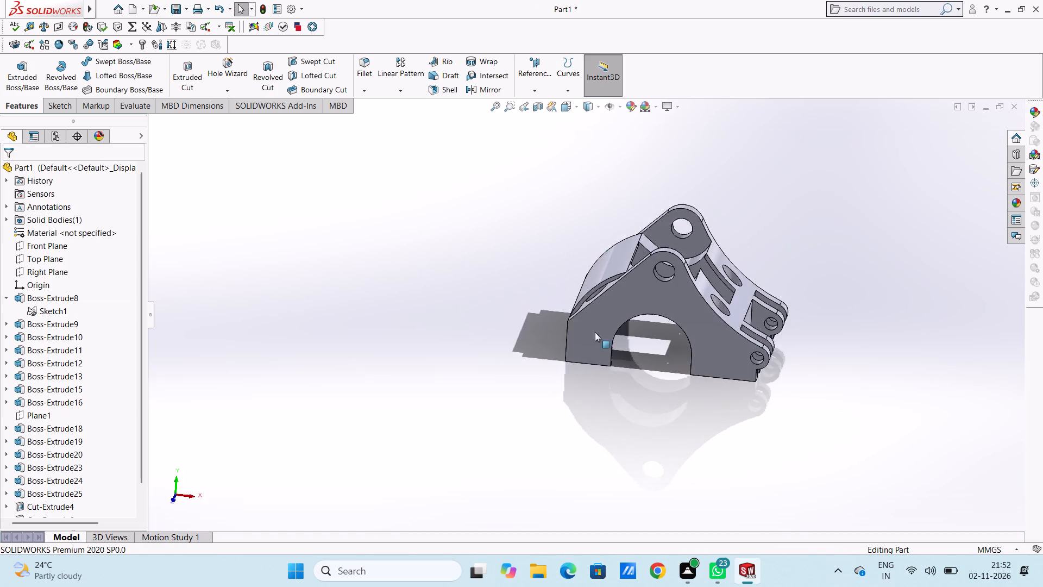
scroll(646, 327, down, 5)
middle_drag(642, 264, 649, 214)
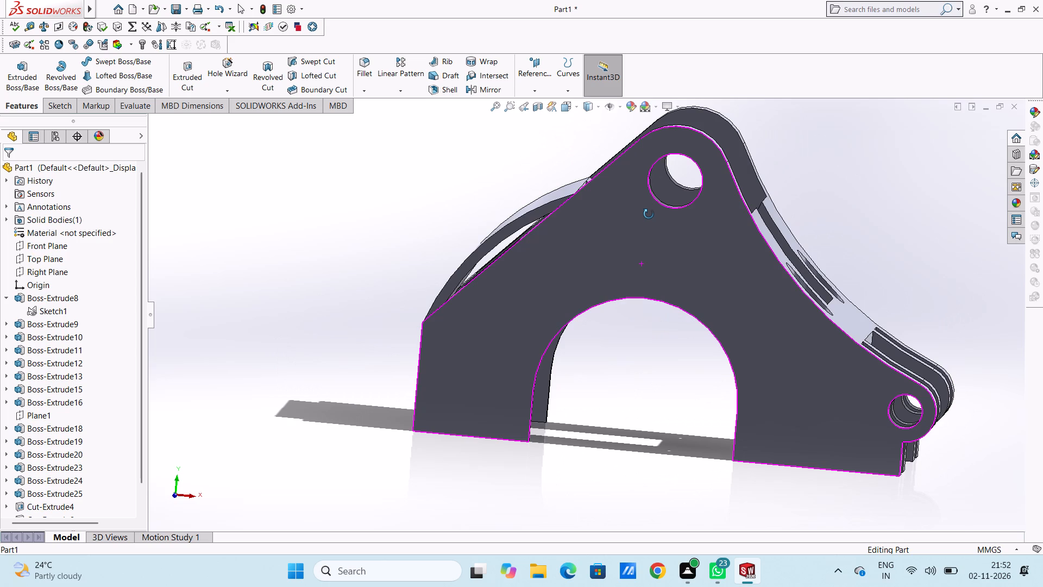
middle_drag(649, 214, 646, 246)
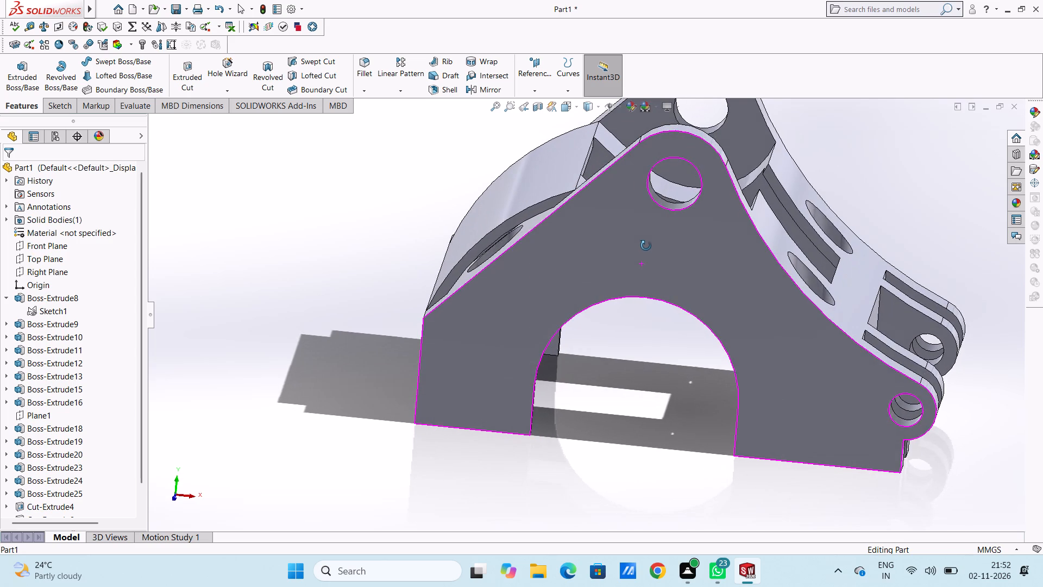
middle_drag(646, 246, 647, 233)
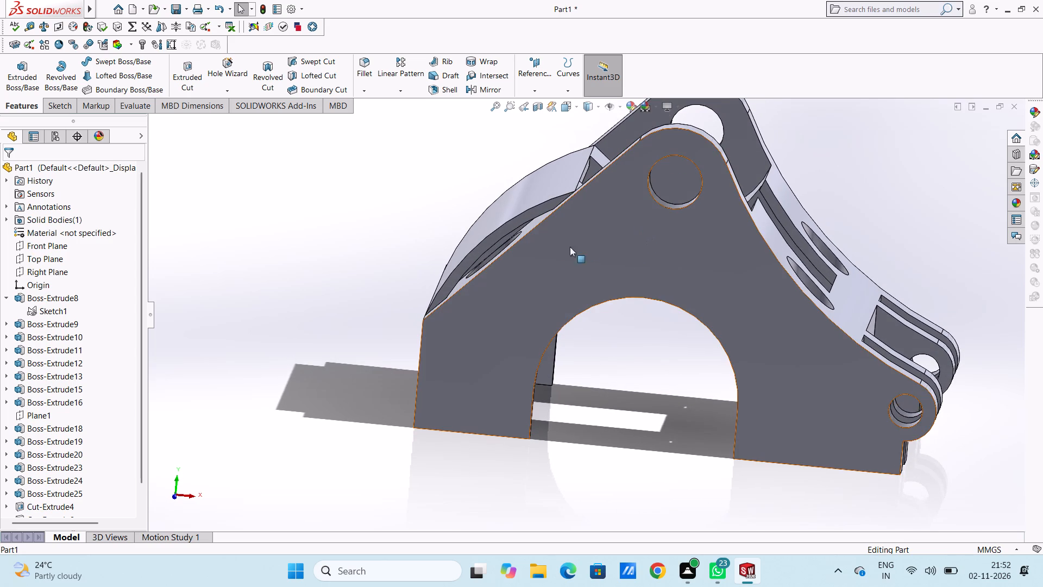
scroll(519, 249, up, 2)
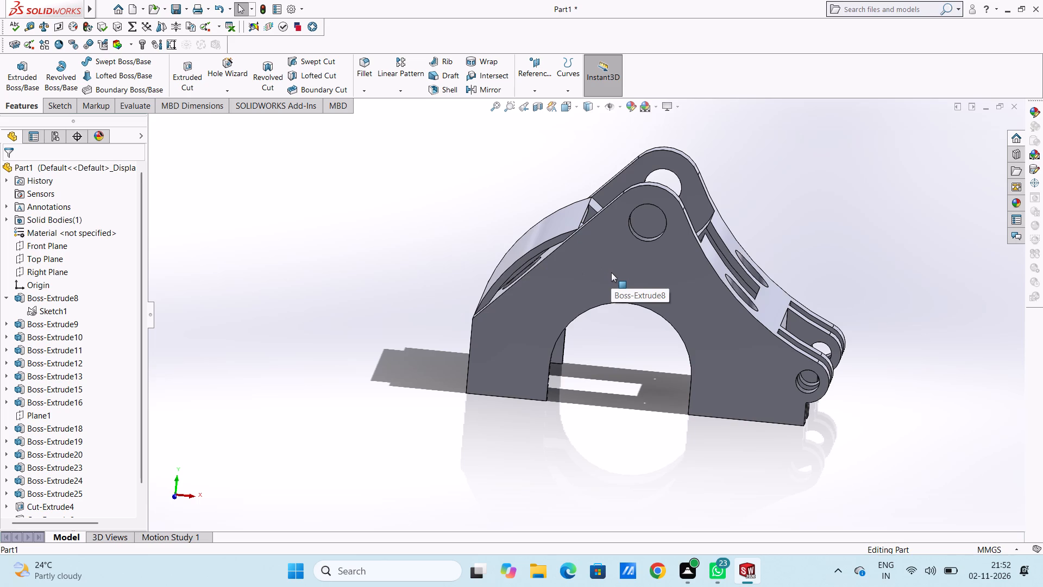
middle_drag(410, 282, 429, 295)
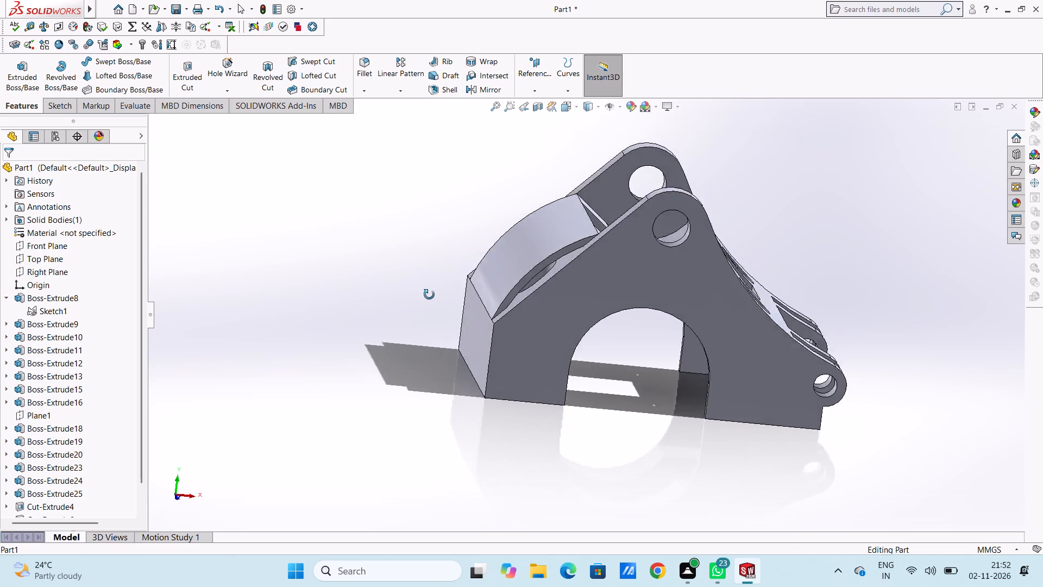
middle_drag(429, 295, 543, 386)
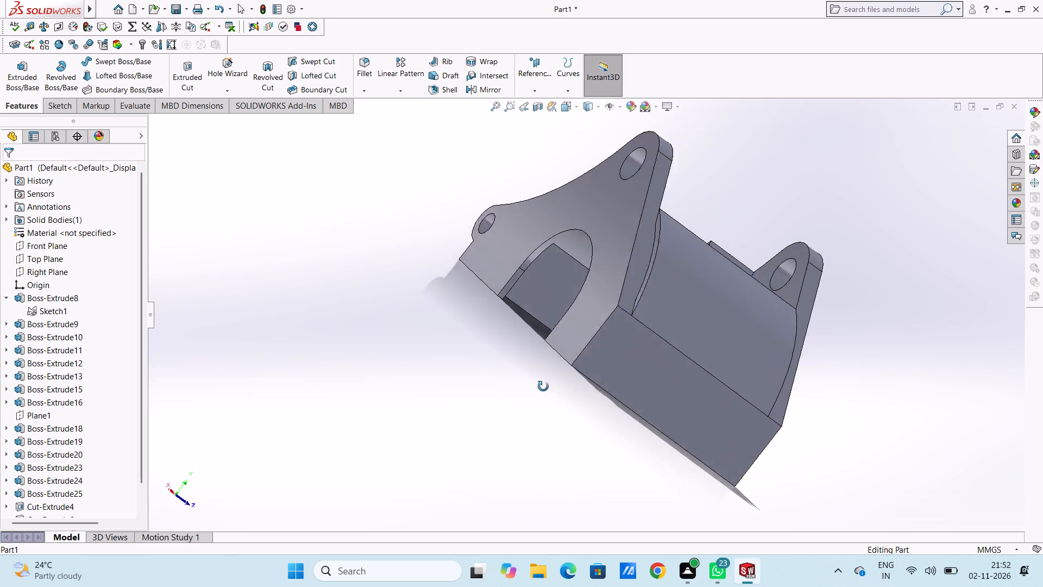
middle_drag(543, 386, 474, 221)
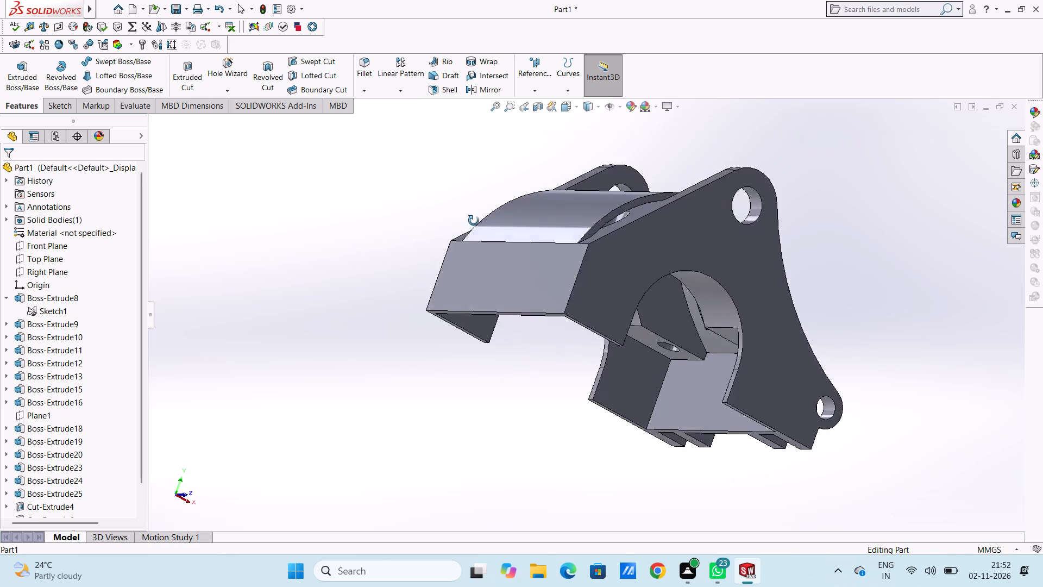
middle_drag(474, 221, 428, 217)
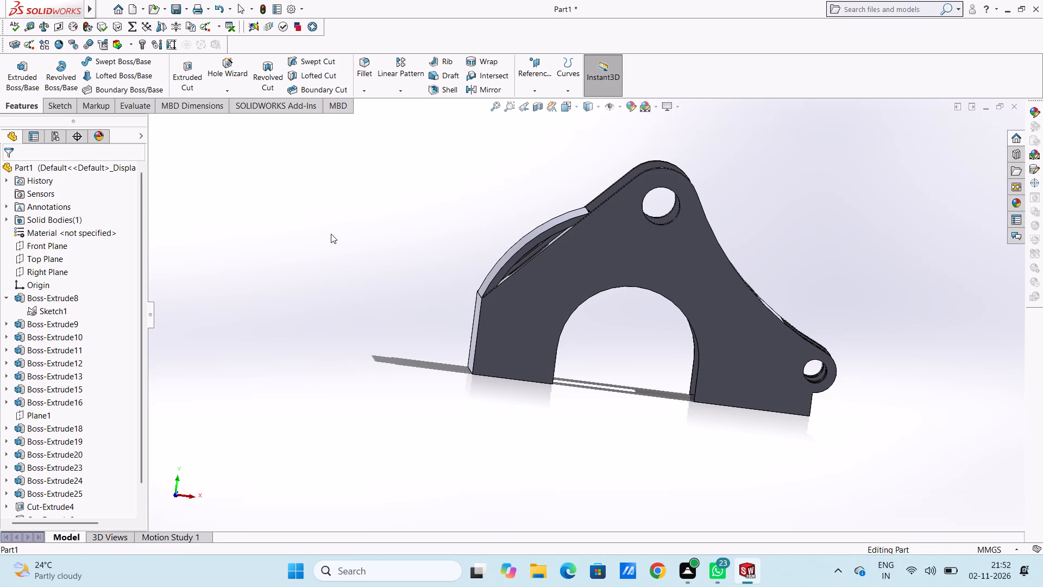
On the curved cover's front end face, sketch a three-point arc of about 70 mm radius along its outer edge, between both slope ends.
key(ctrl+1)
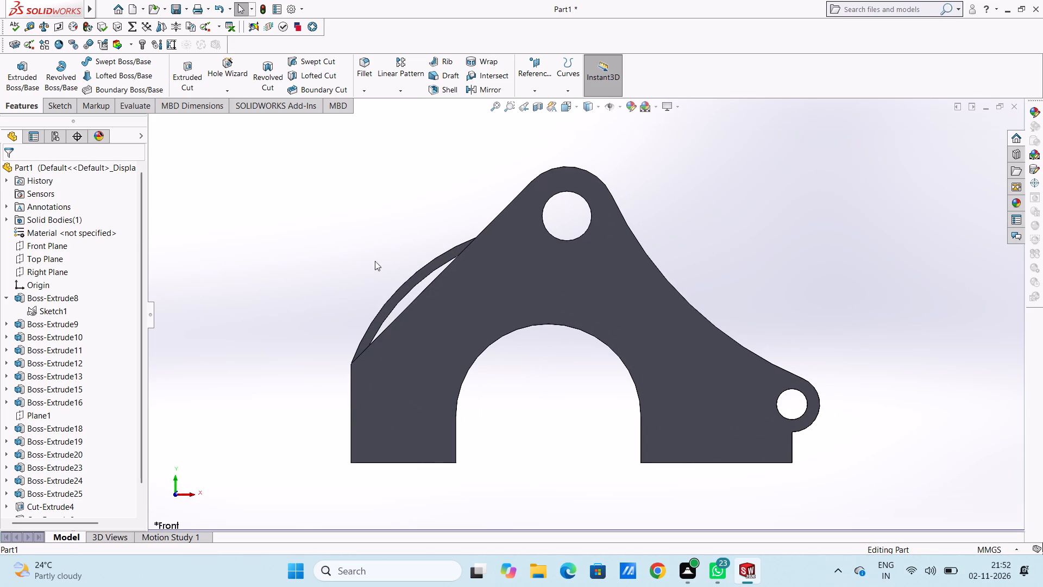
click(425, 270)
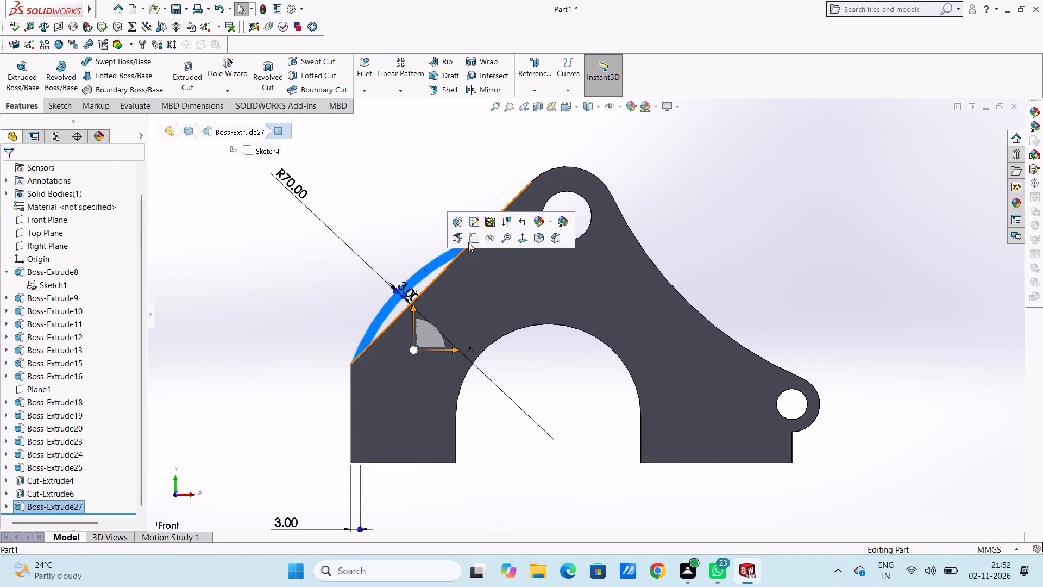
click(469, 241)
click(413, 217)
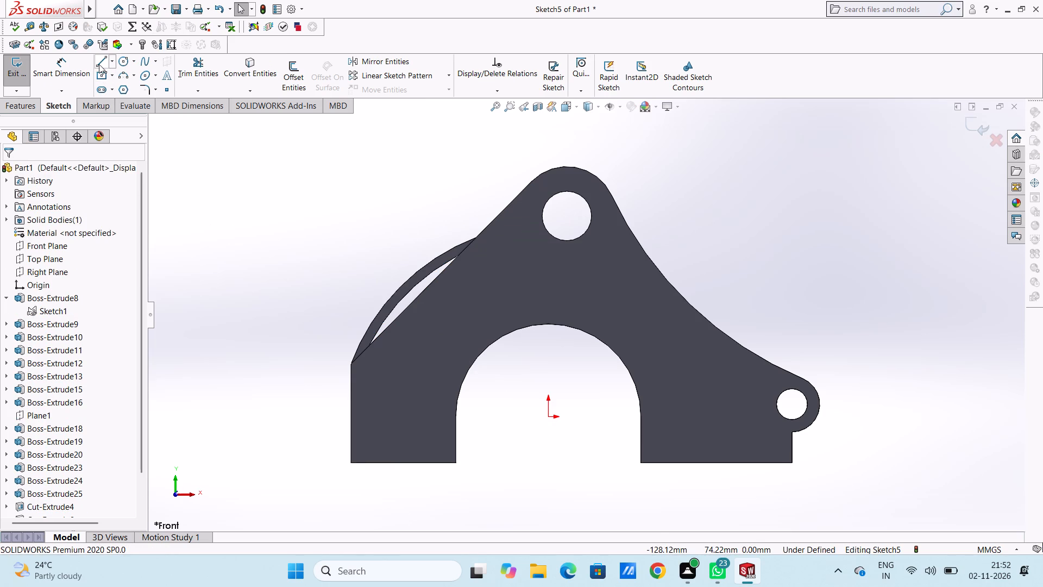
click(99, 60)
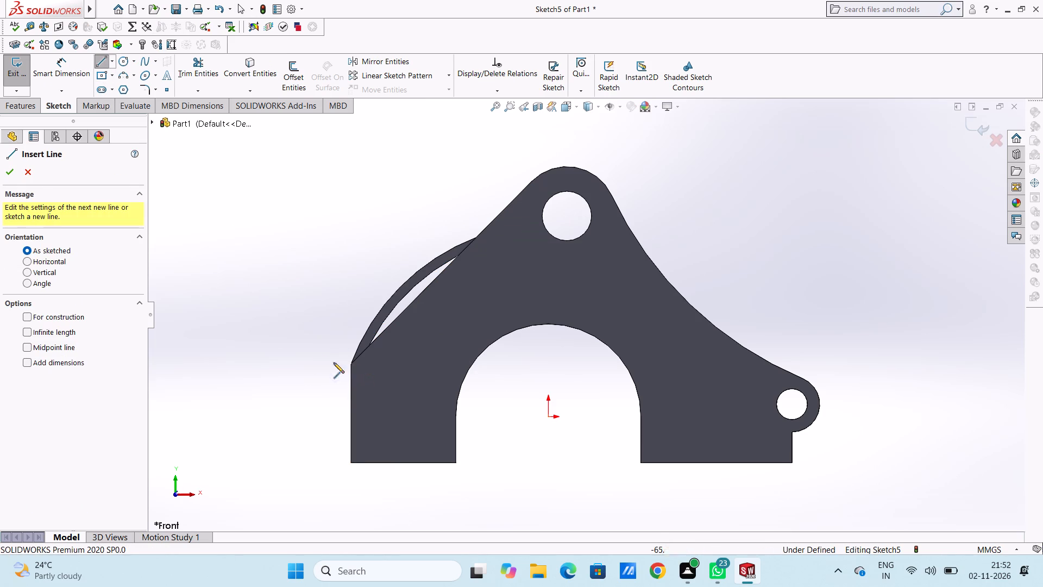
click(121, 76)
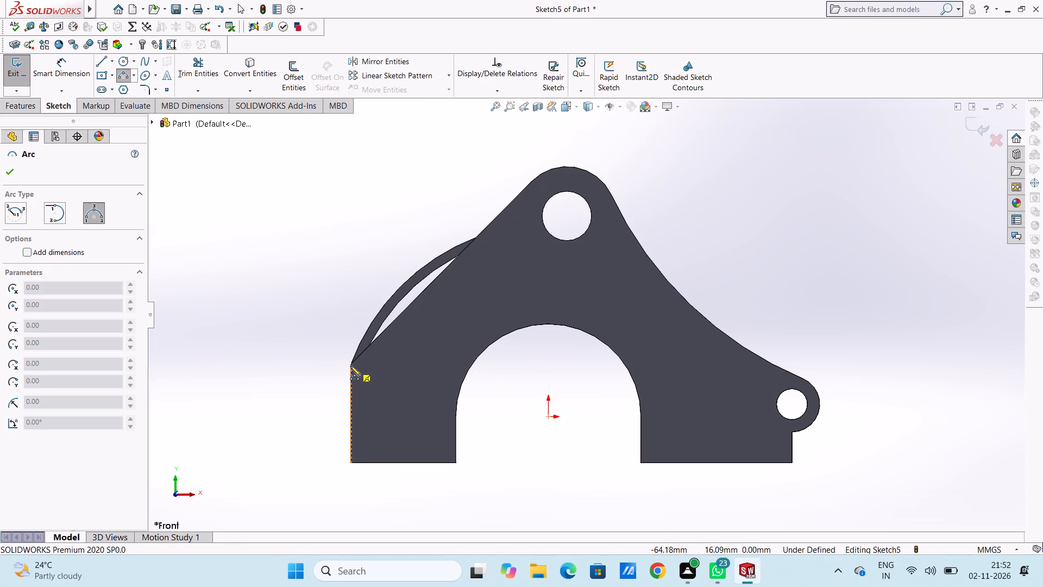
click(350, 362)
click(478, 239)
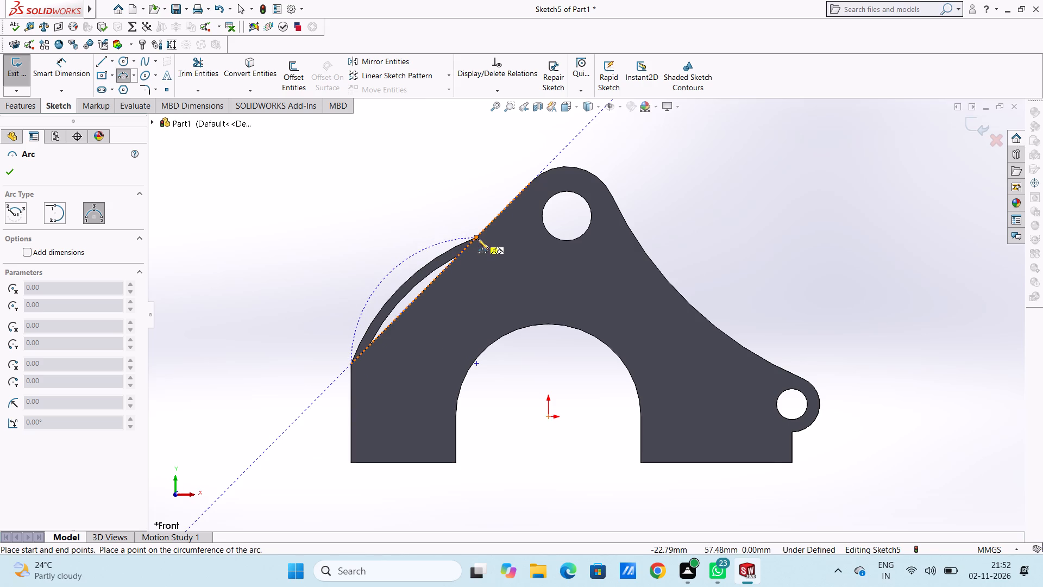
click(443, 254)
right_click(415, 184)
click(424, 190)
click(368, 209)
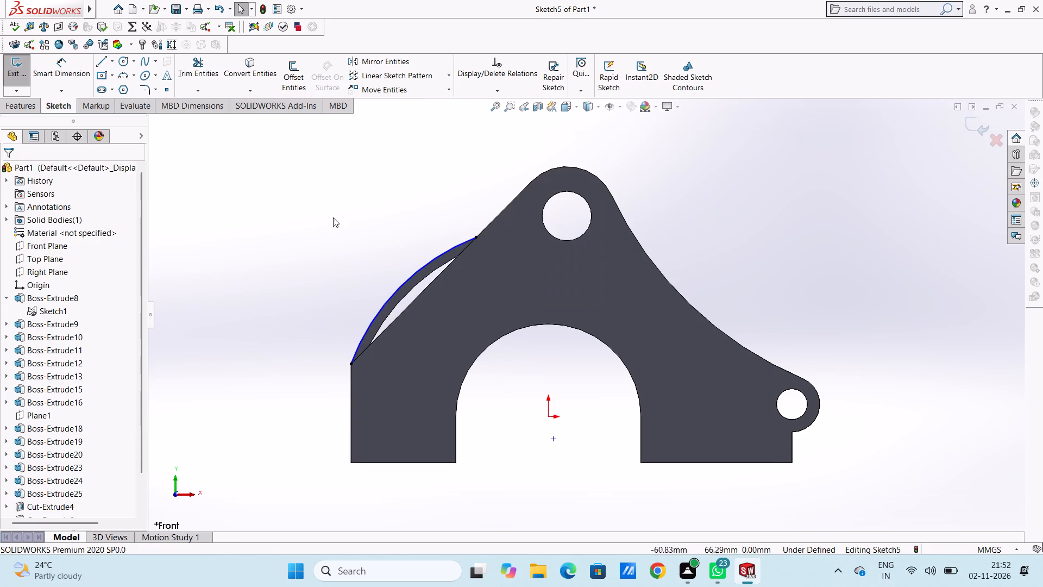
Close the arc with a straight line about 57.7 mm long along the side plate's slope, joining the arc's endpoints.
click(97, 61)
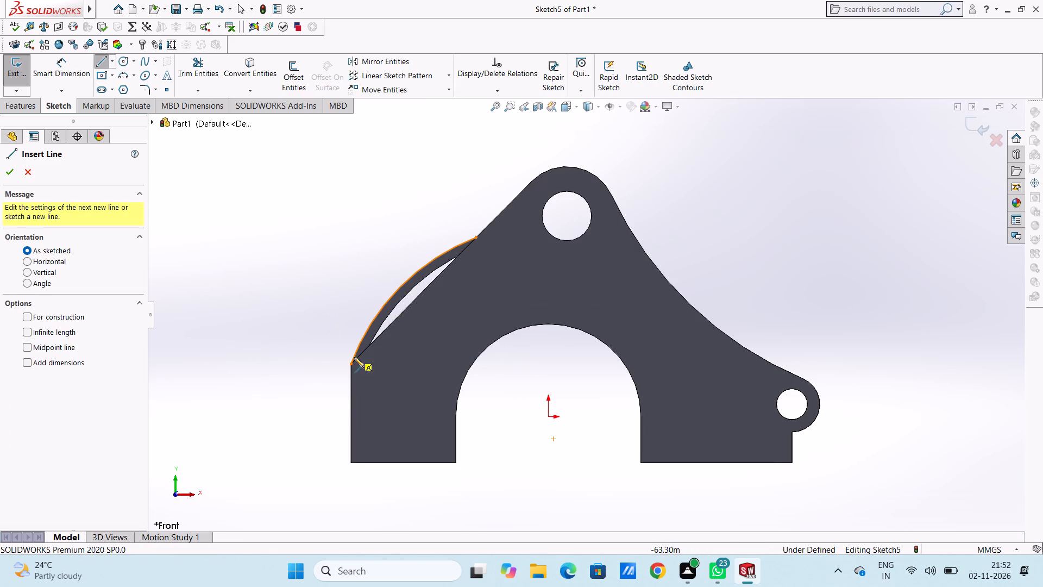
click(354, 366)
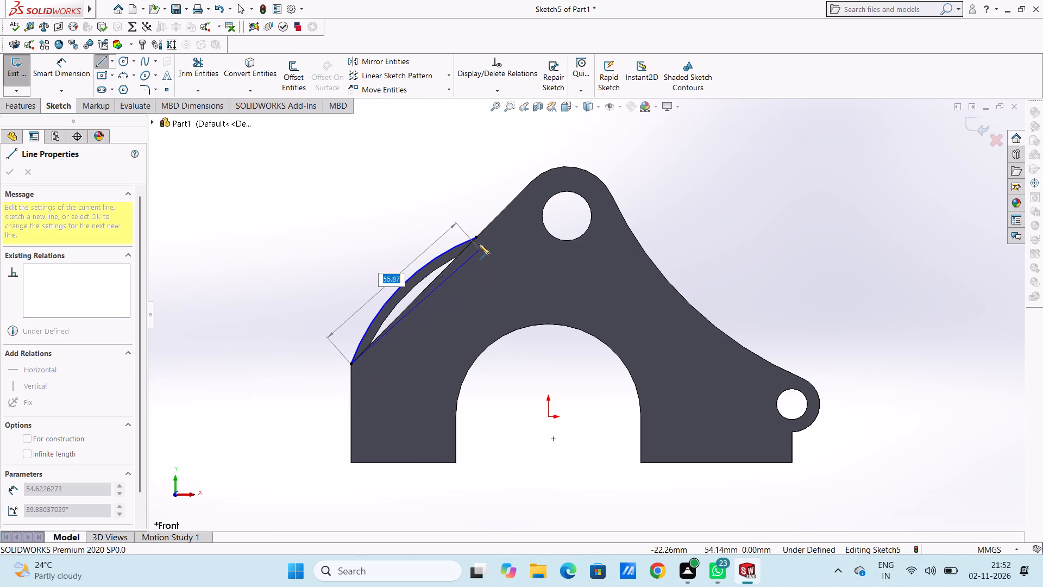
click(474, 237)
right_click(407, 164)
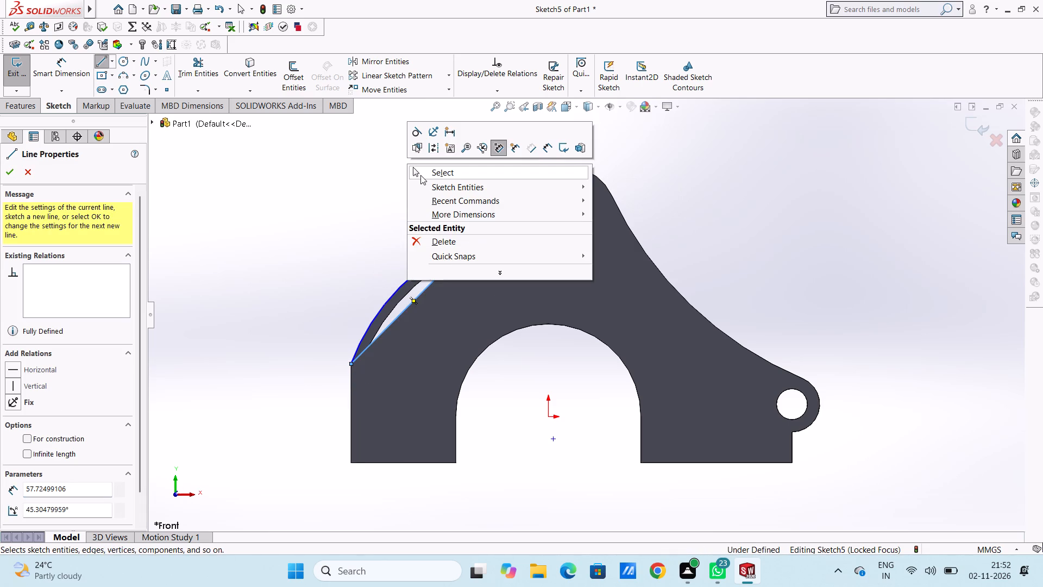
click(420, 174)
click(400, 192)
middle_drag(397, 204, 395, 209)
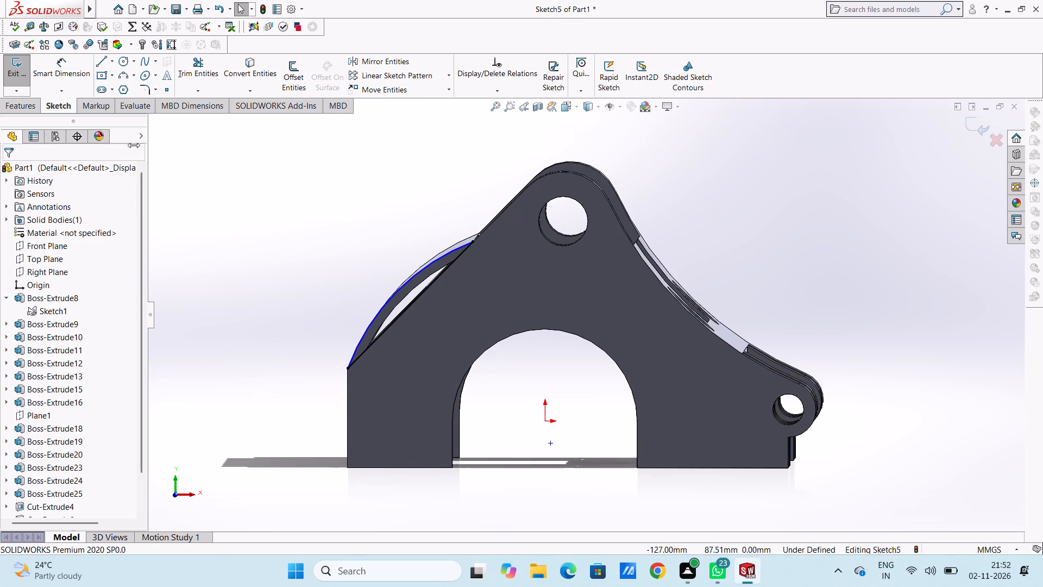
Dimension the arc's radius at 70 mm.
click(72, 87)
drag(51, 62, 56, 65)
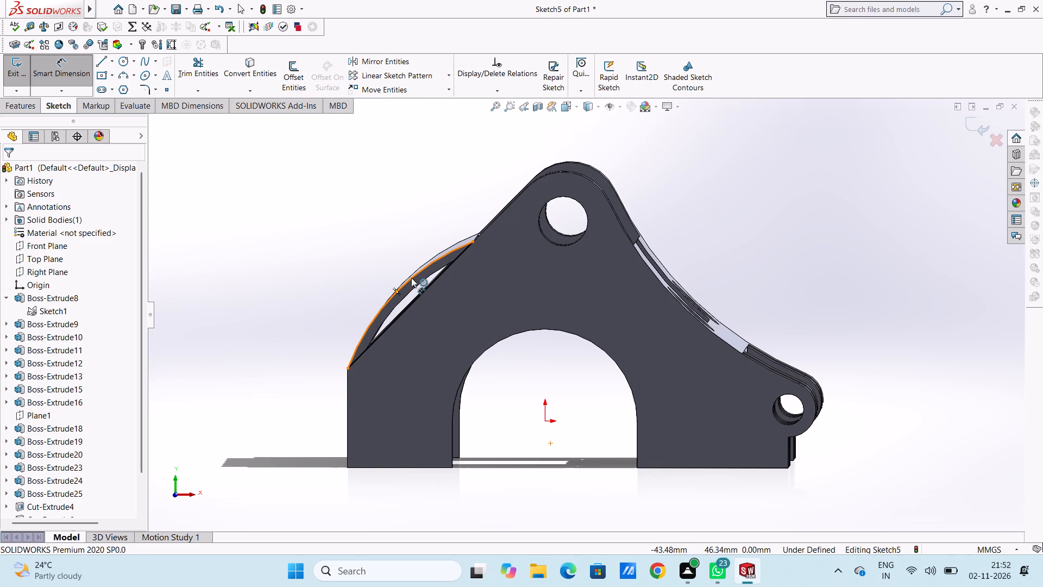
middle_drag(516, 293, 529, 259)
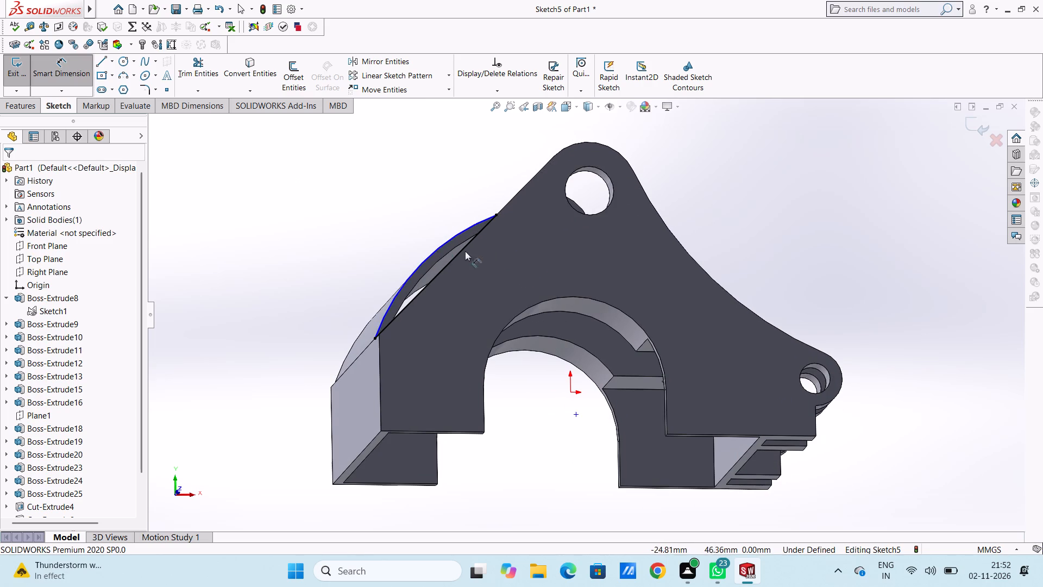
click(435, 253)
click(381, 214)
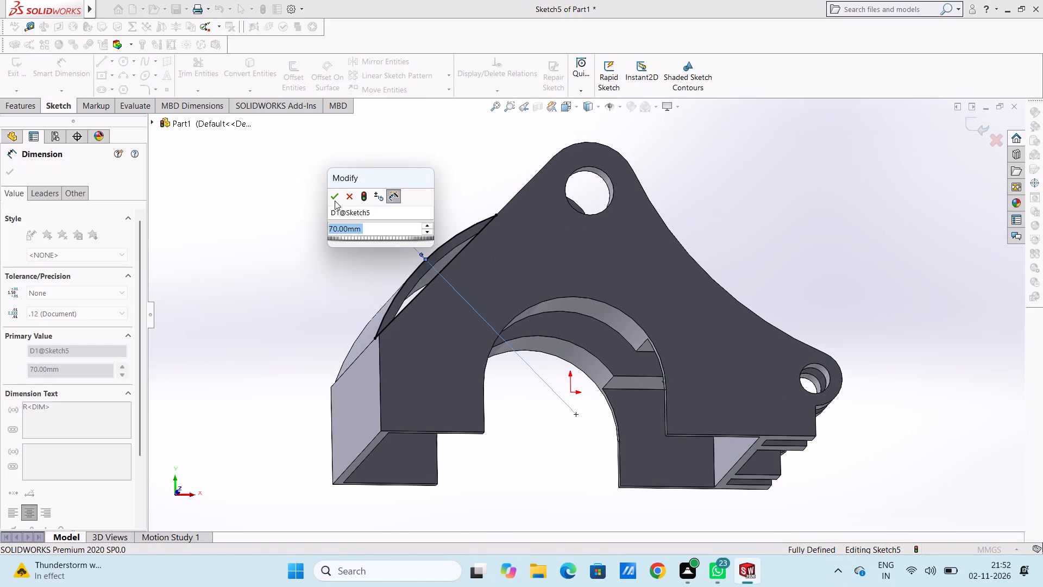
click(333, 197)
click(319, 207)
middle_drag(330, 201, 325, 270)
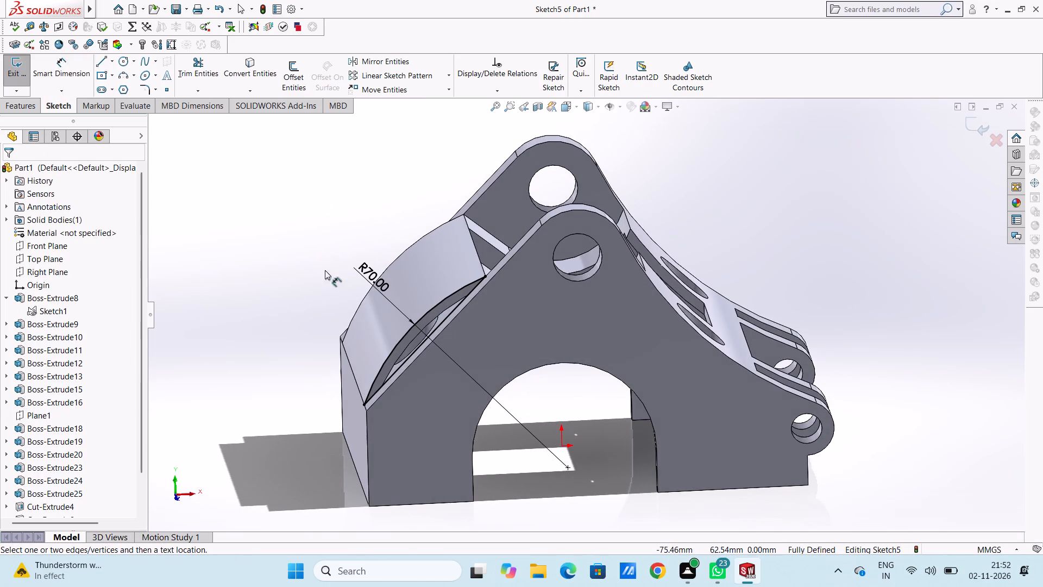
click(56, 69)
Extrude the closed 70 mm radius arc profile 3 mm in the reversed direction to close the curved cover's front end.
click(28, 109)
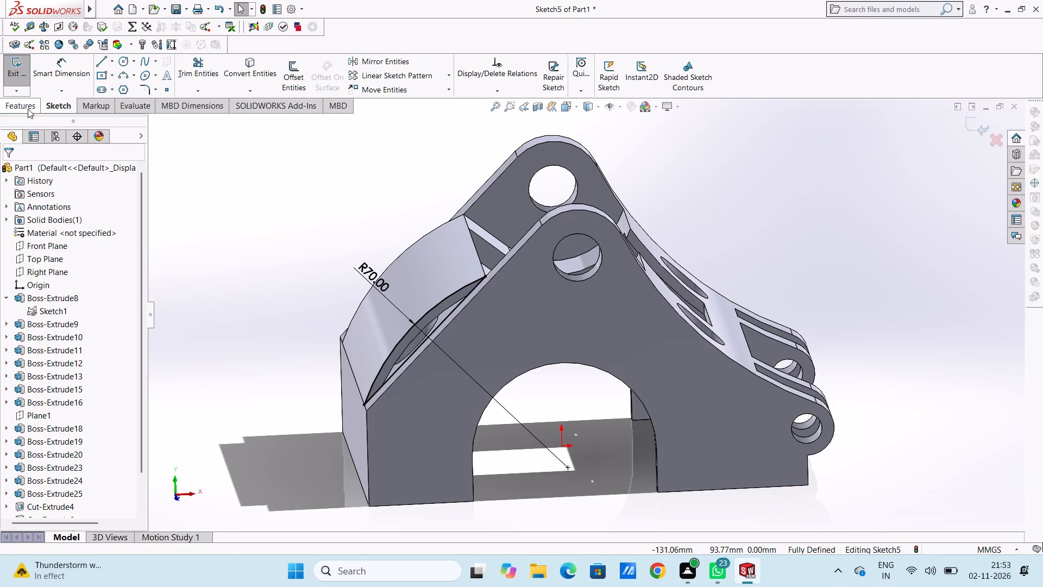
click(15, 76)
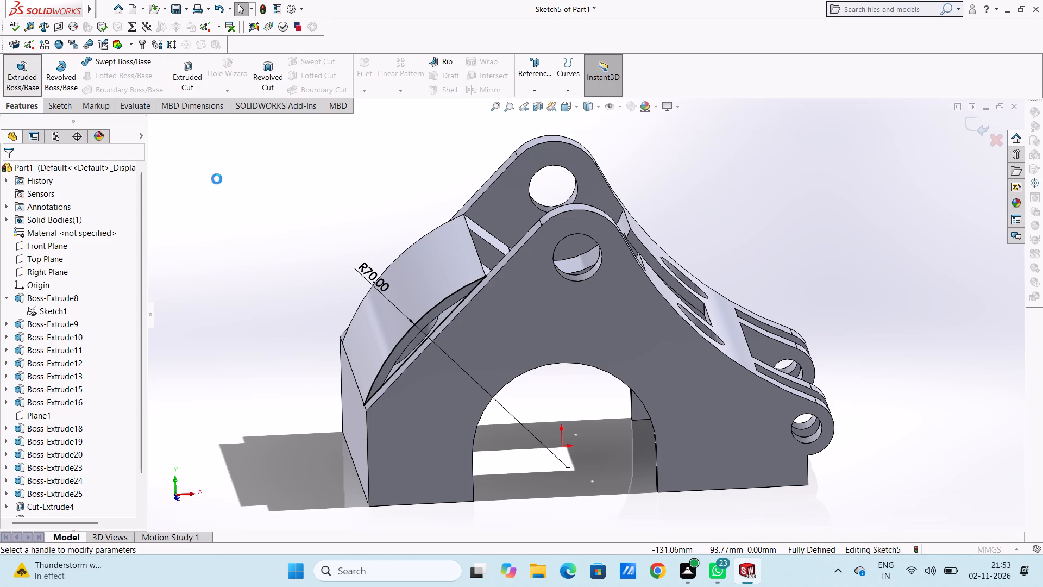
click(14, 243)
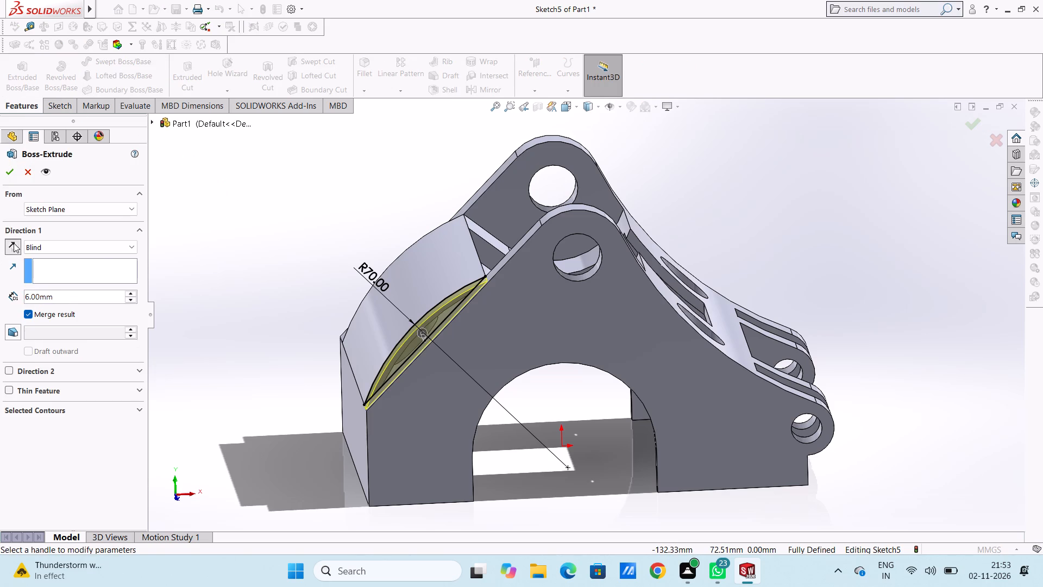
double_click(103, 299)
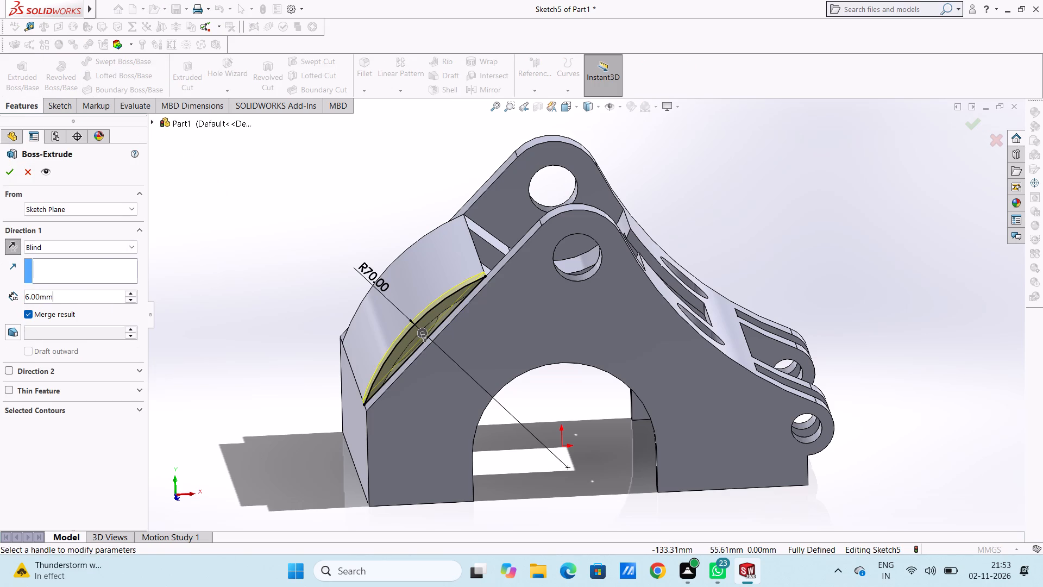
key(3)
key(Return)
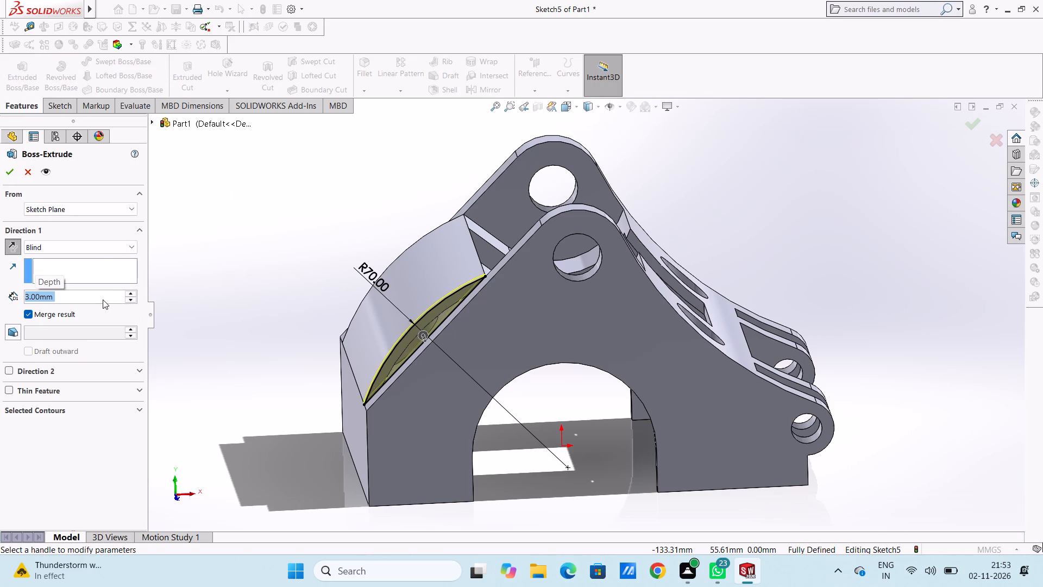
click(7, 175)
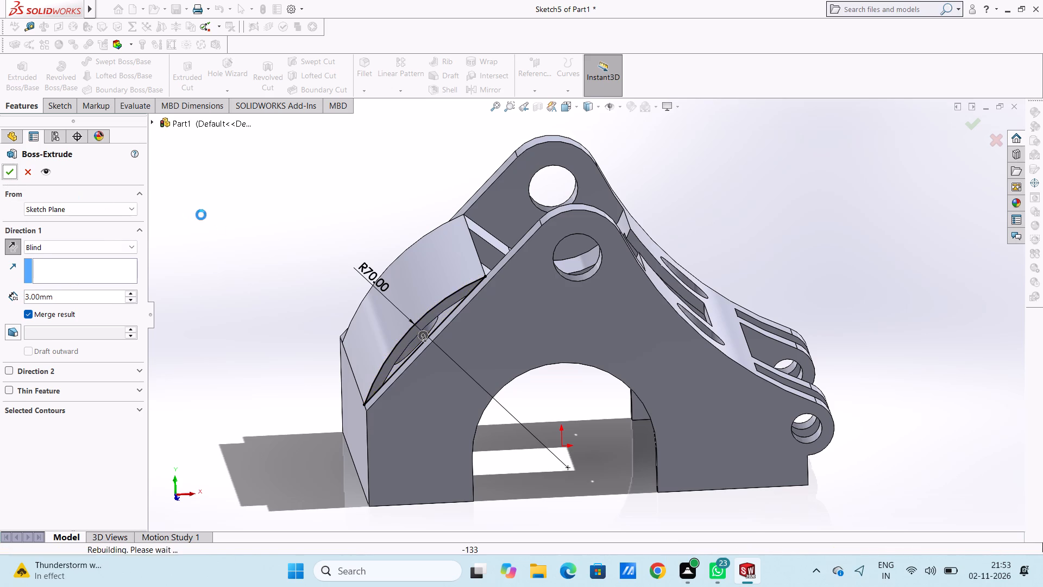
click(259, 233)
middle_drag(280, 251, 355, 288)
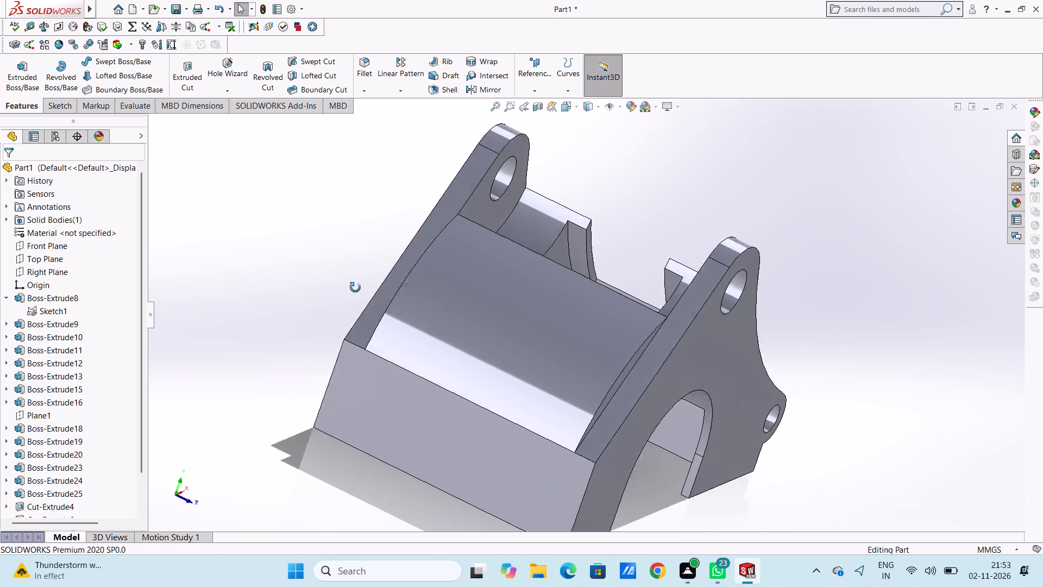
middle_drag(355, 288, 298, 277)
Reuse the same arc sketch to extrude a 3 mm closure, starting from the face at the cover's opposite end.
scroll(108, 360, down, 5)
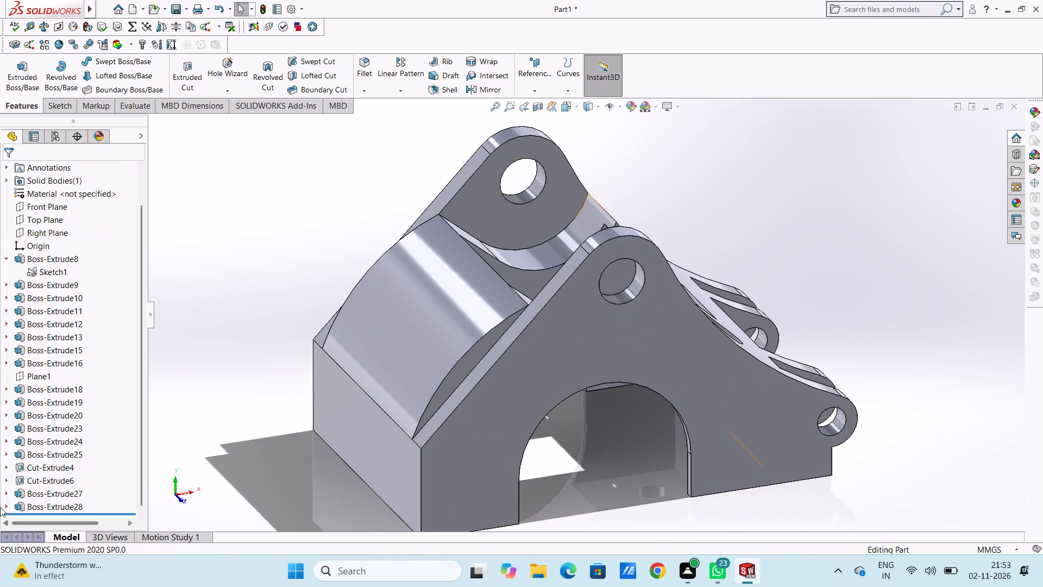
click(5, 505)
click(52, 505)
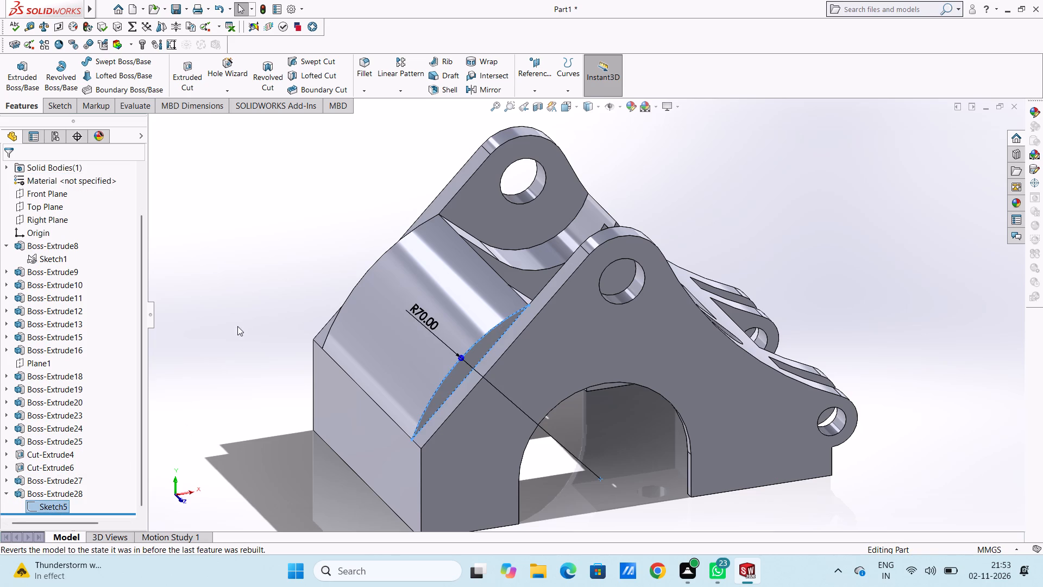
middle_drag(242, 323, 219, 311)
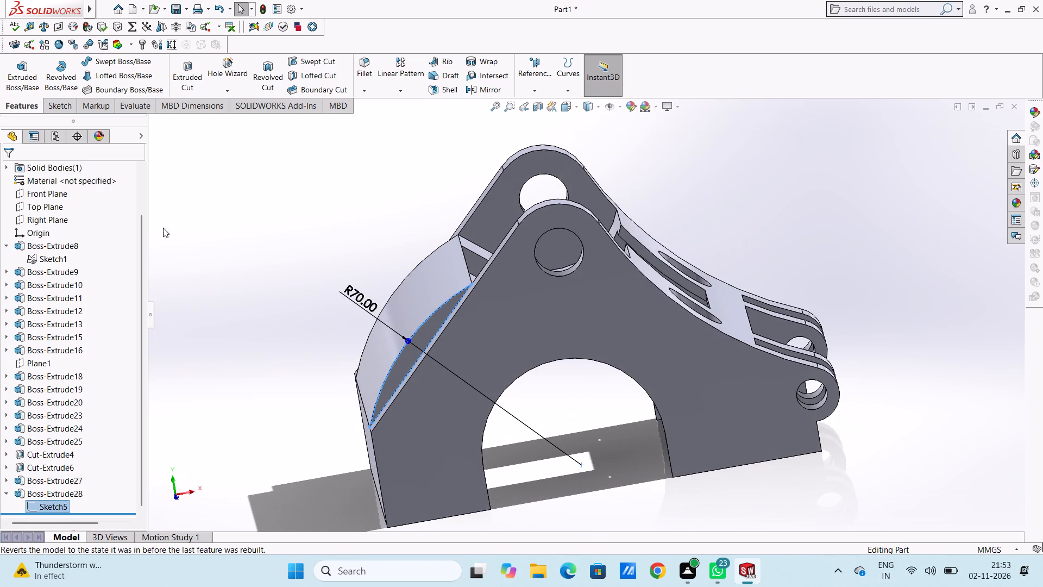
click(14, 76)
middle_drag(231, 278, 287, 276)
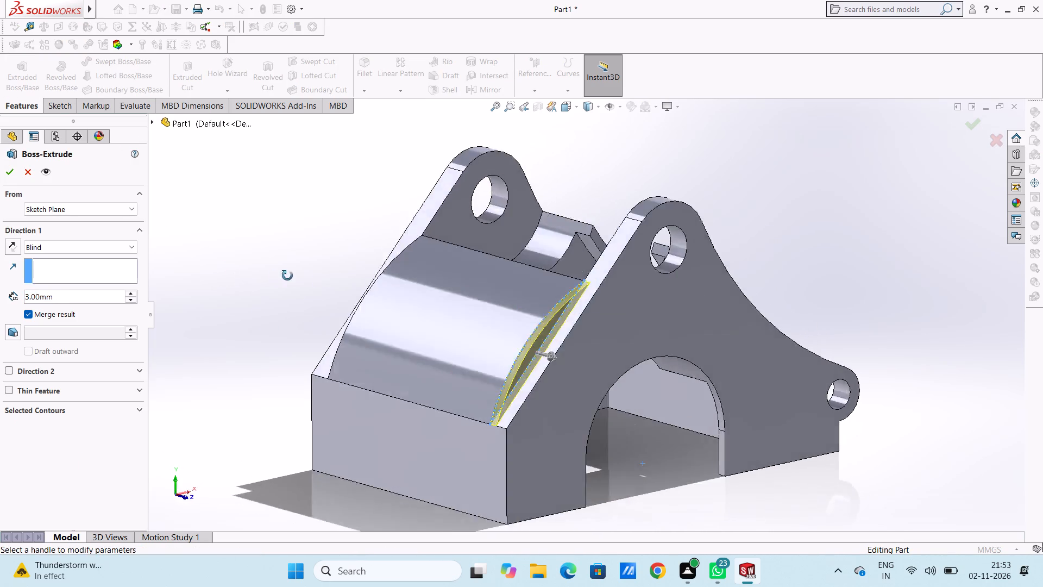
middle_drag(287, 276, 385, 334)
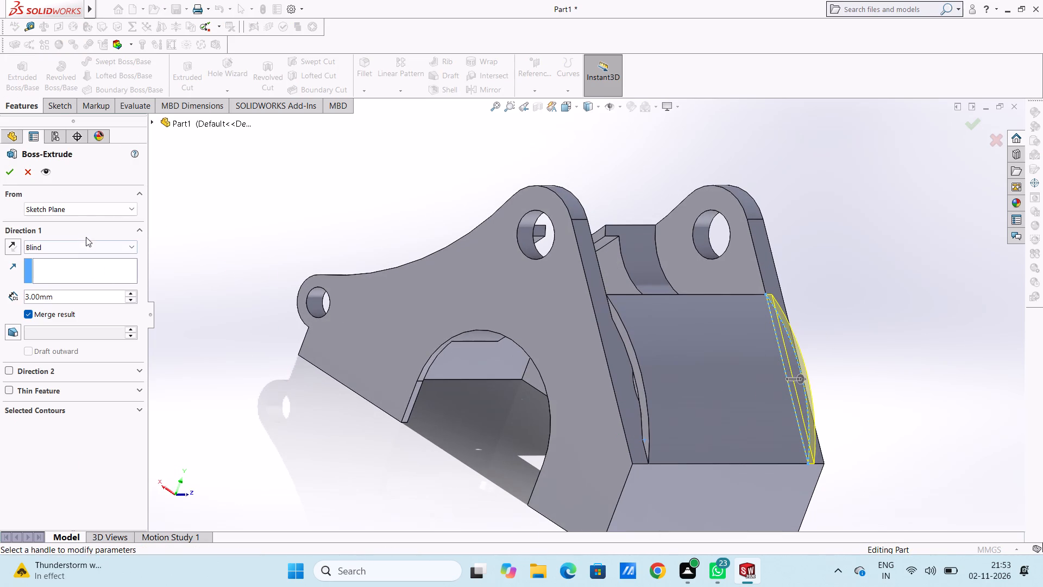
click(102, 207)
click(97, 229)
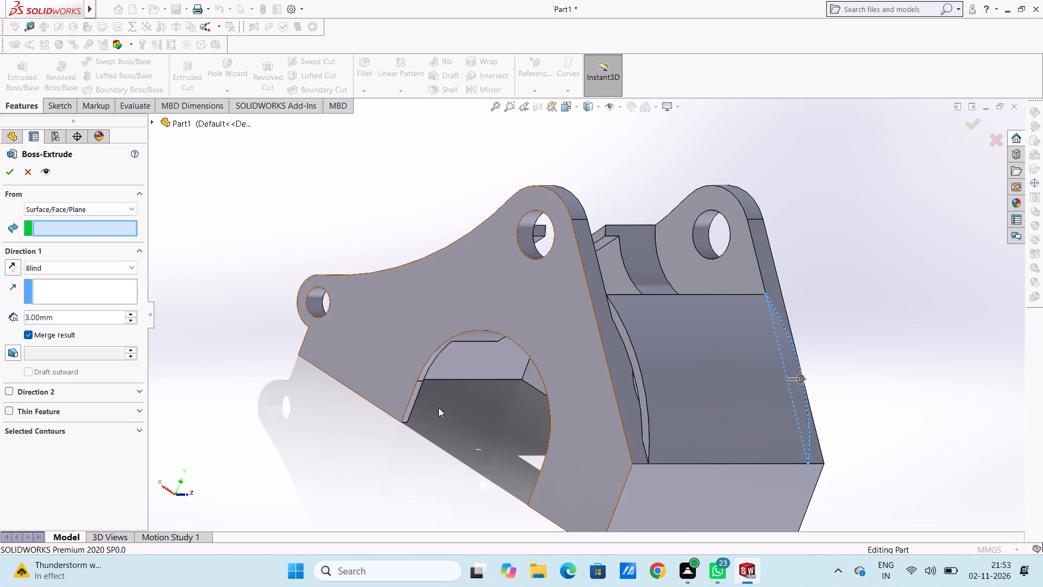
click(633, 352)
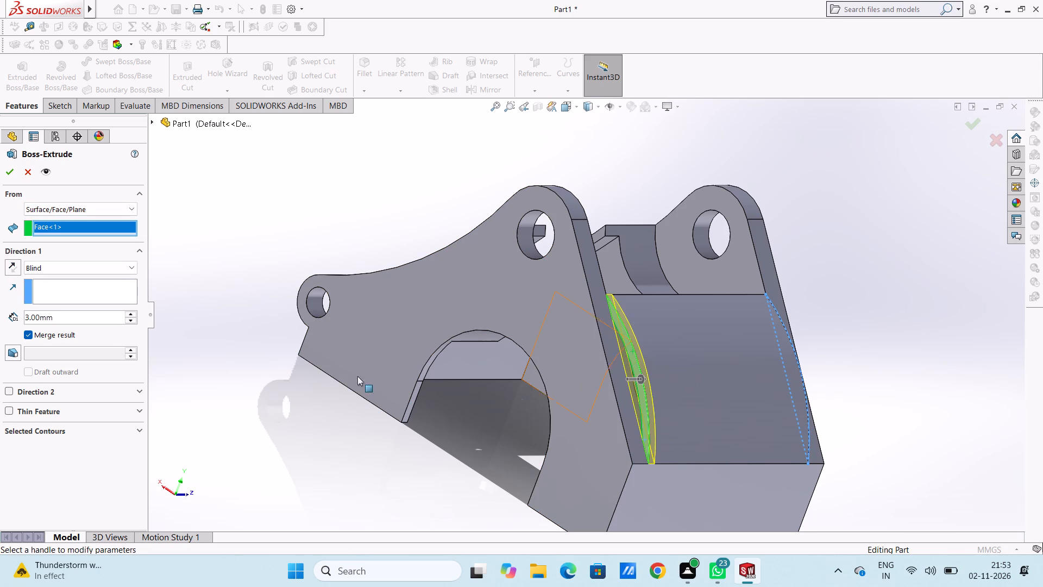
click(4, 173)
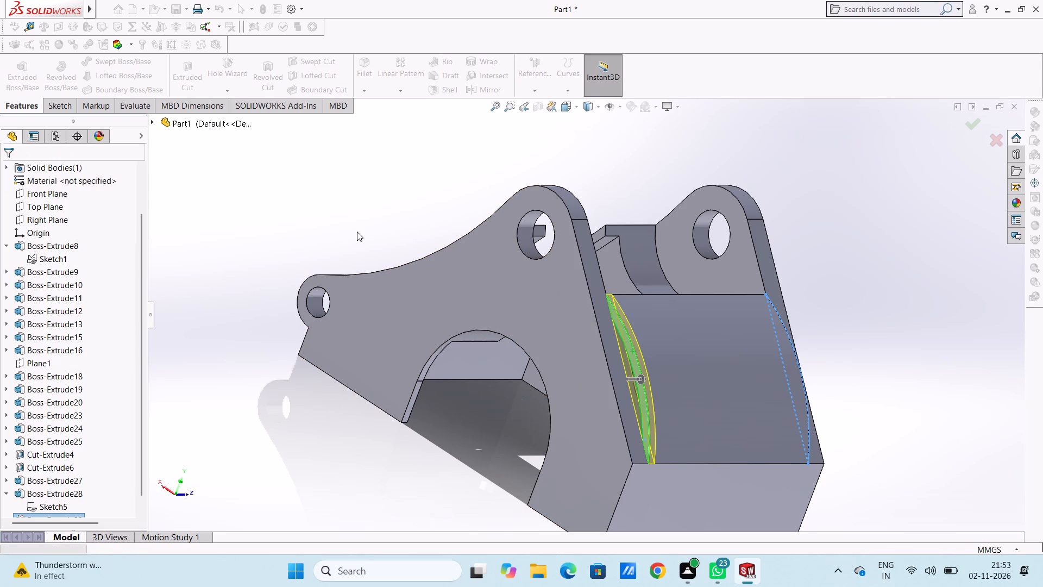
scroll(370, 239, up, 3)
middle_drag(406, 366, 312, 318)
click(307, 321)
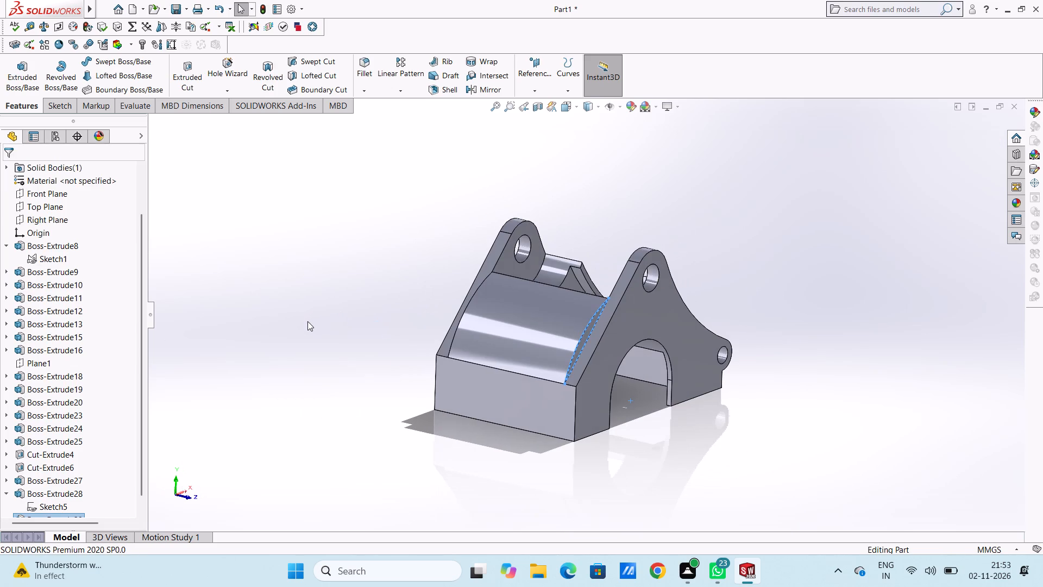
middle_drag(318, 378, 273, 369)
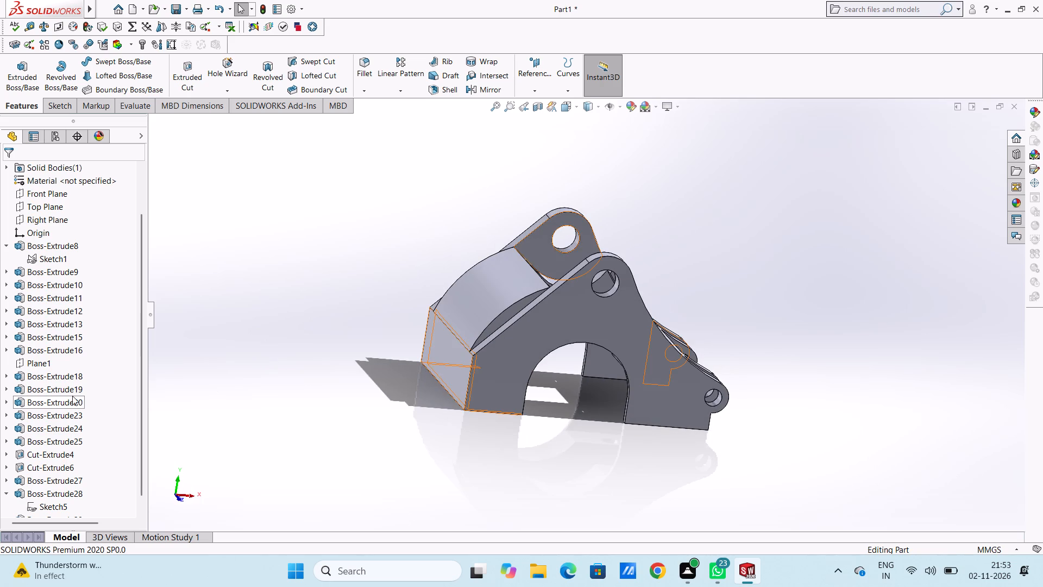
Cut the four mounting-hole circles of Sketch3, the sketch under Cut-Extrude6, upward with a Through All end condition.
scroll(82, 402, down, 5)
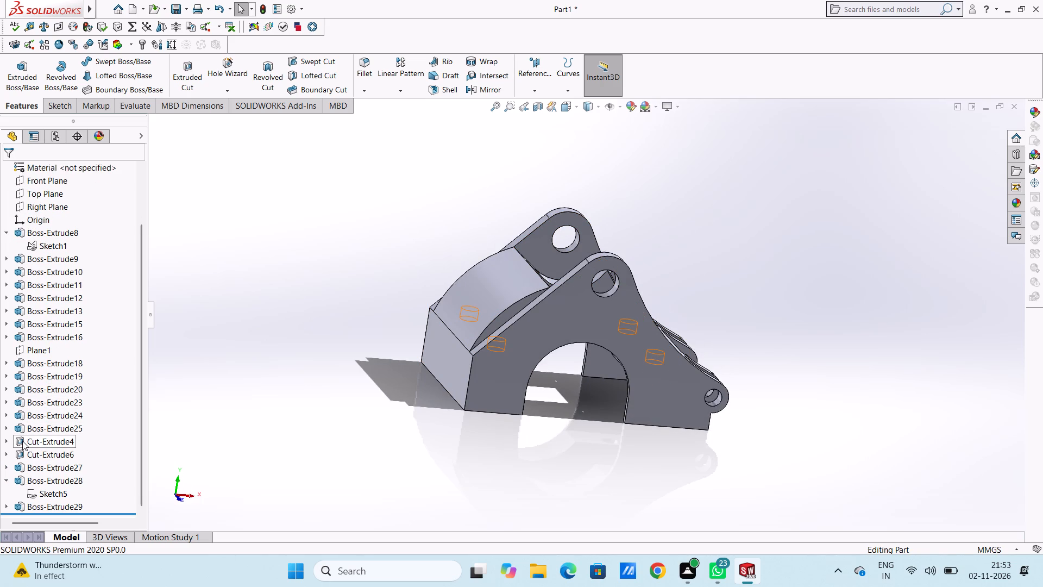
click(5, 439)
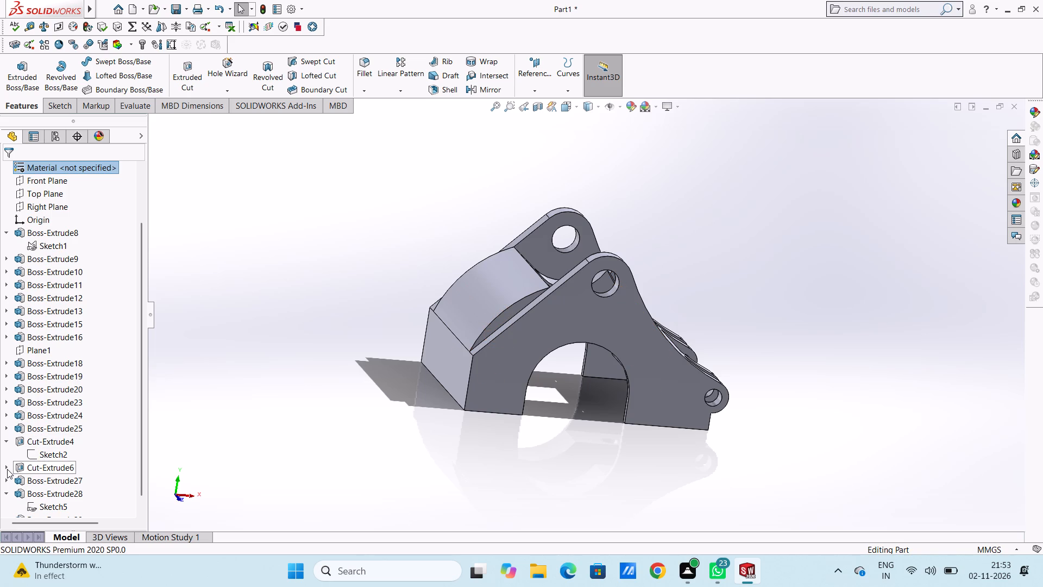
click(7, 469)
click(47, 478)
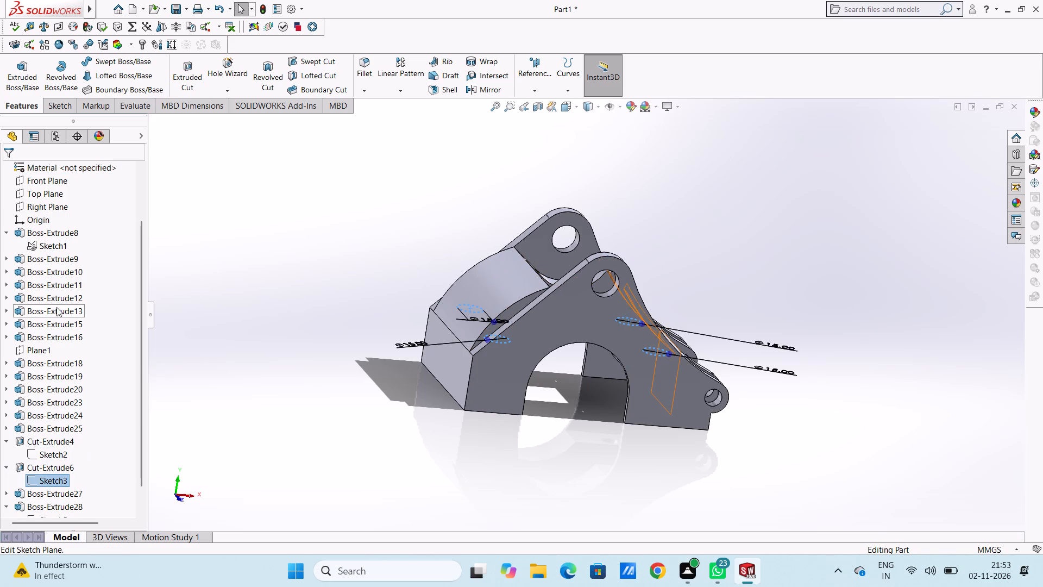
middle_drag(308, 404, 278, 339)
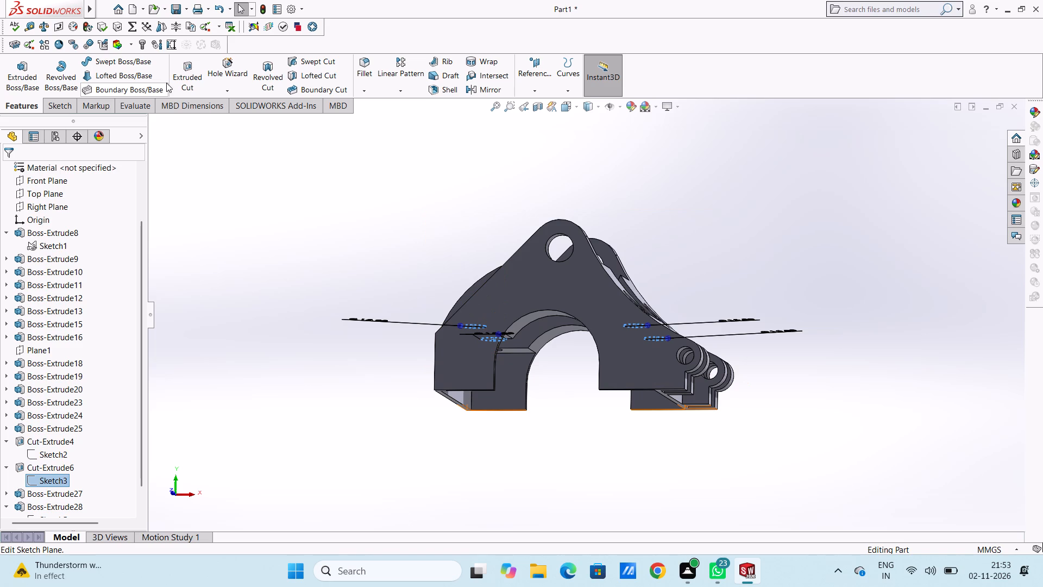
click(183, 68)
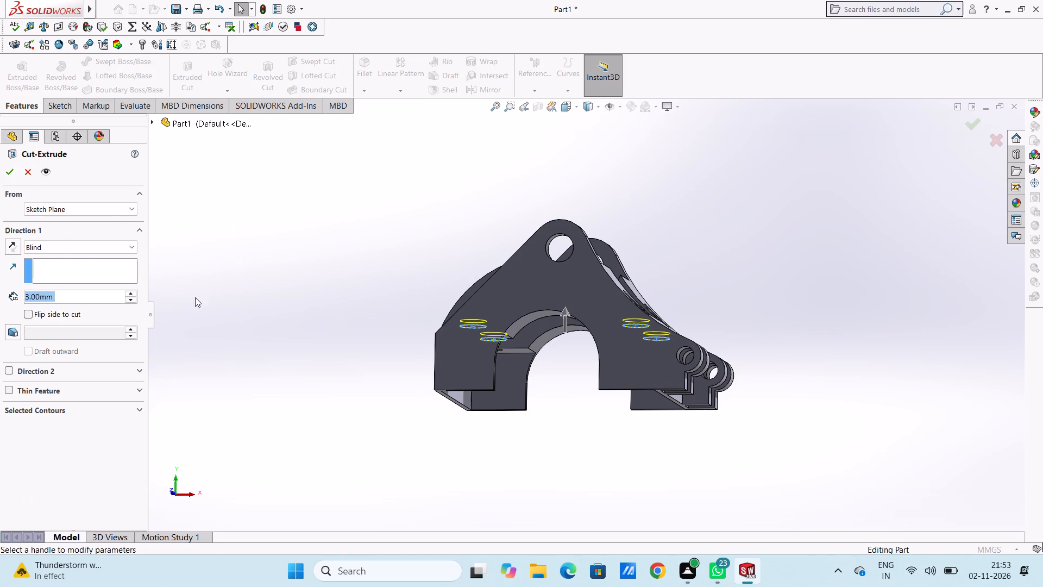
click(84, 243)
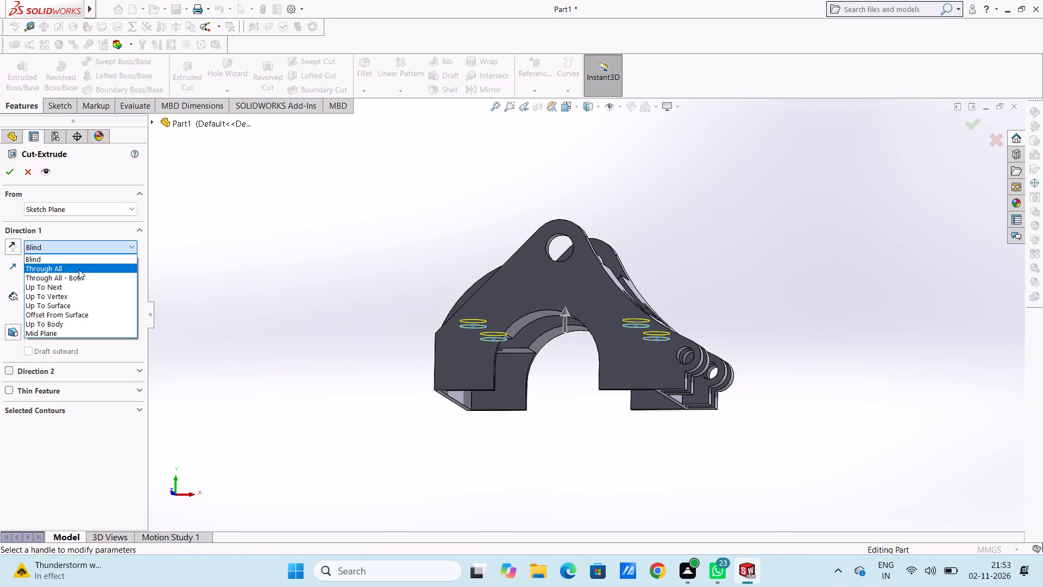
click(79, 270)
click(5, 172)
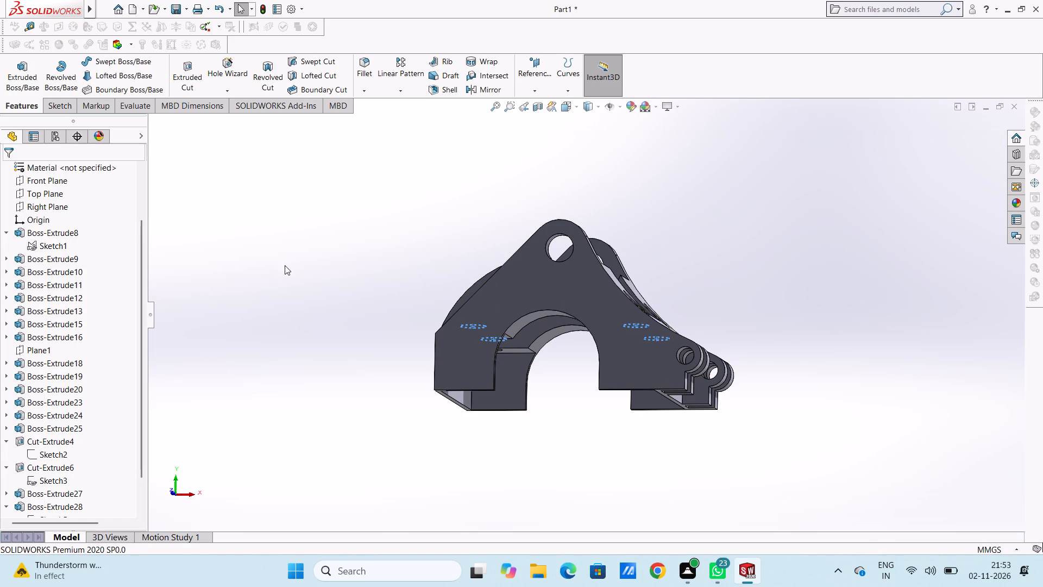
Examine the bracket from above and both ends, checking the four hole cuts through the curved cover and opposite slope.
click(285, 265)
scroll(312, 245, down, 1)
middle_drag(314, 247, 311, 380)
scroll(345, 355, up, 4)
middle_drag(398, 370, 407, 377)
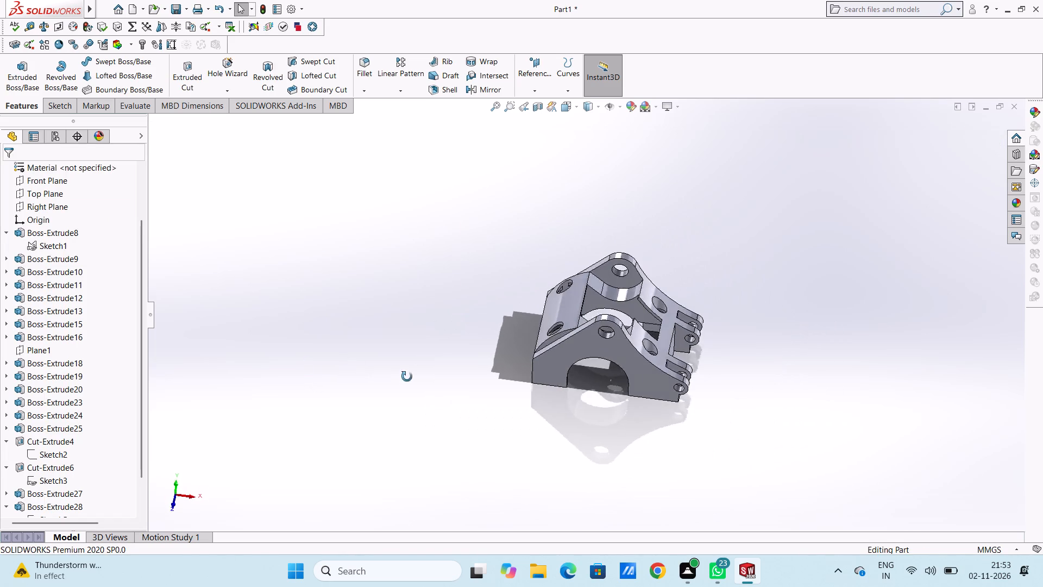
middle_drag(407, 377, 376, 353)
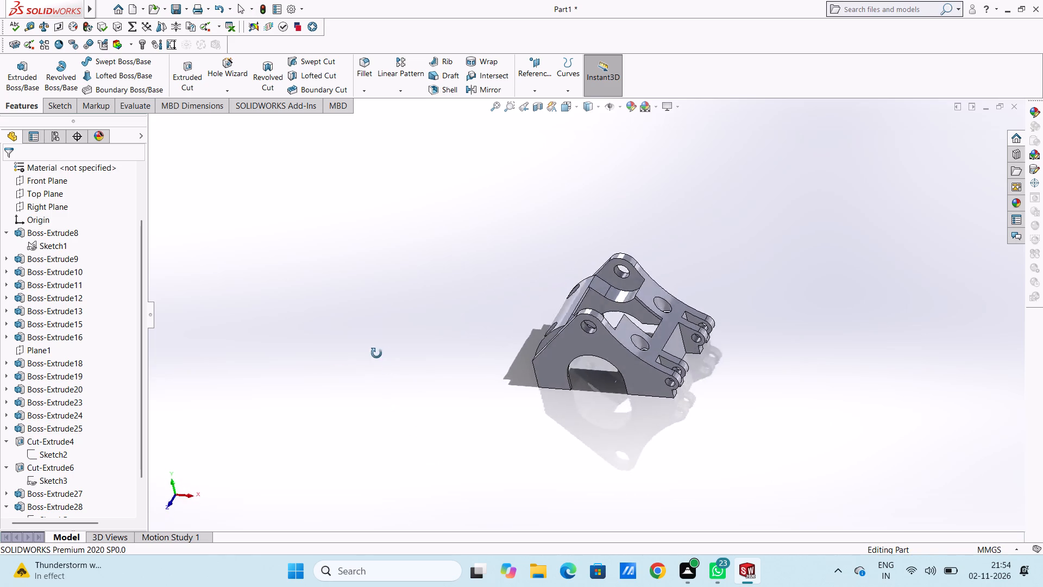
middle_drag(376, 353, 352, 365)
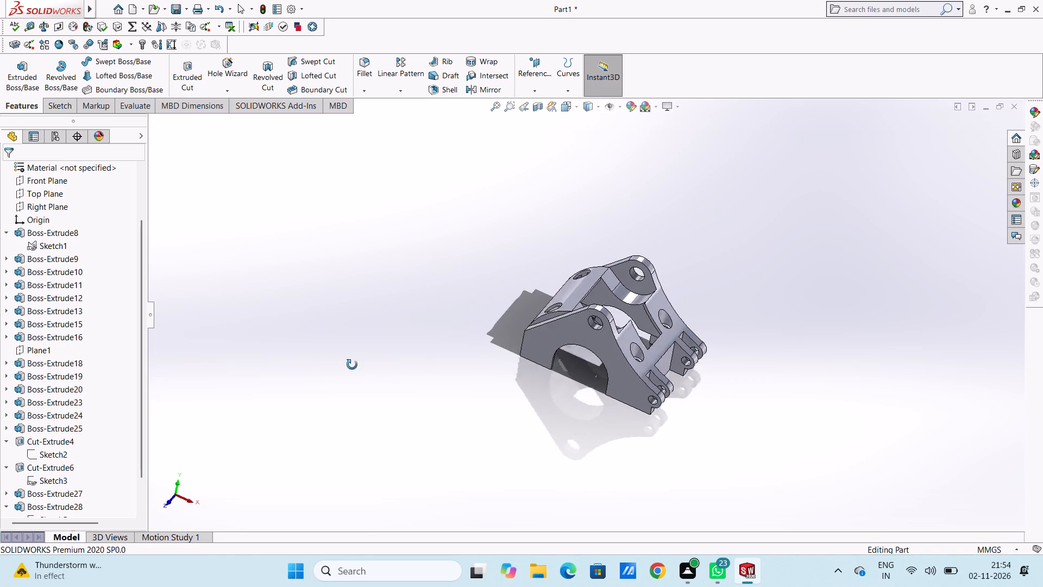
middle_drag(352, 365, 421, 362)
middle_drag(460, 407, 409, 322)
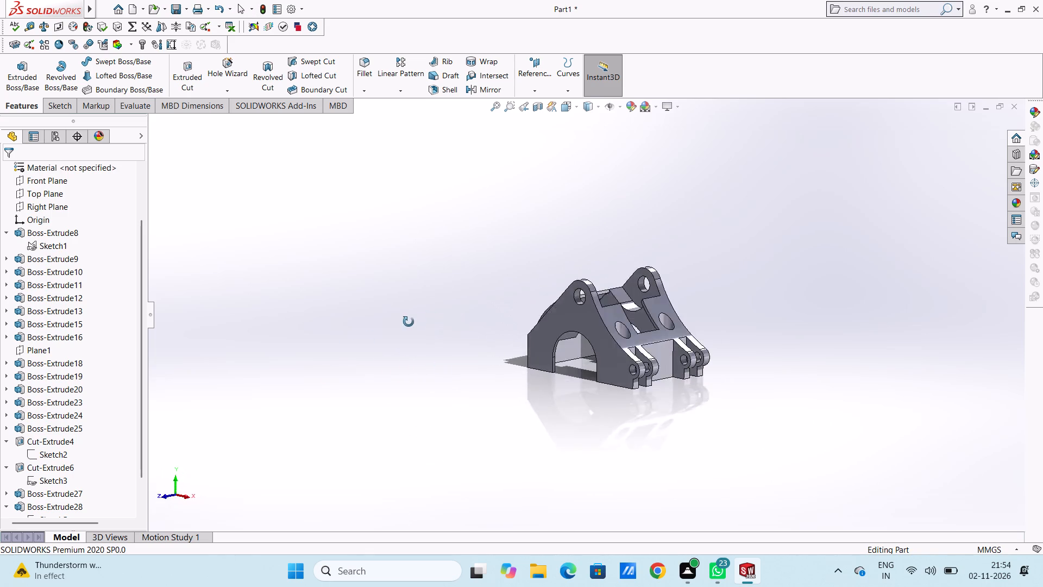
middle_drag(409, 322, 402, 389)
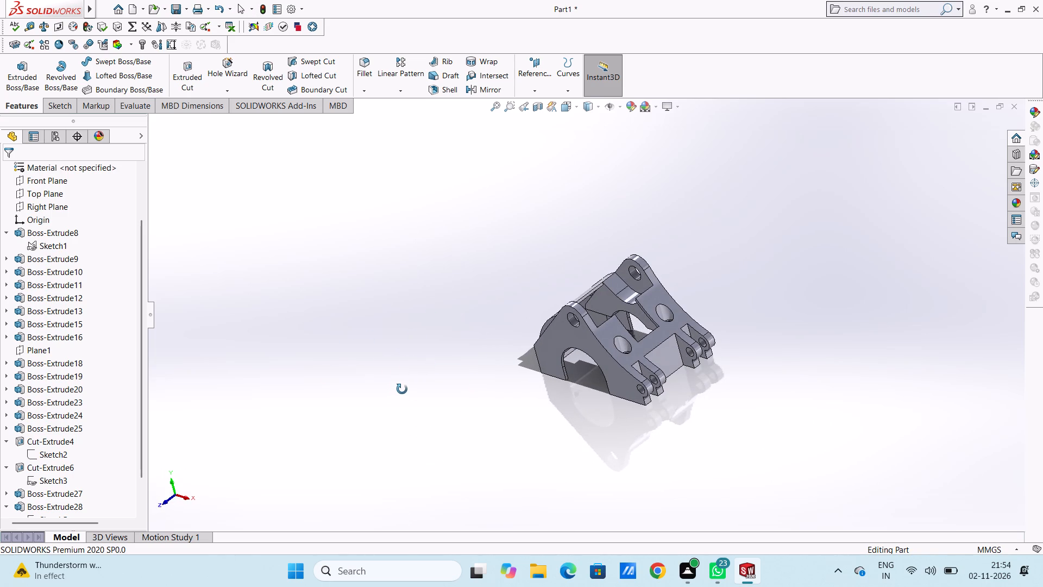
middle_drag(402, 389, 403, 389)
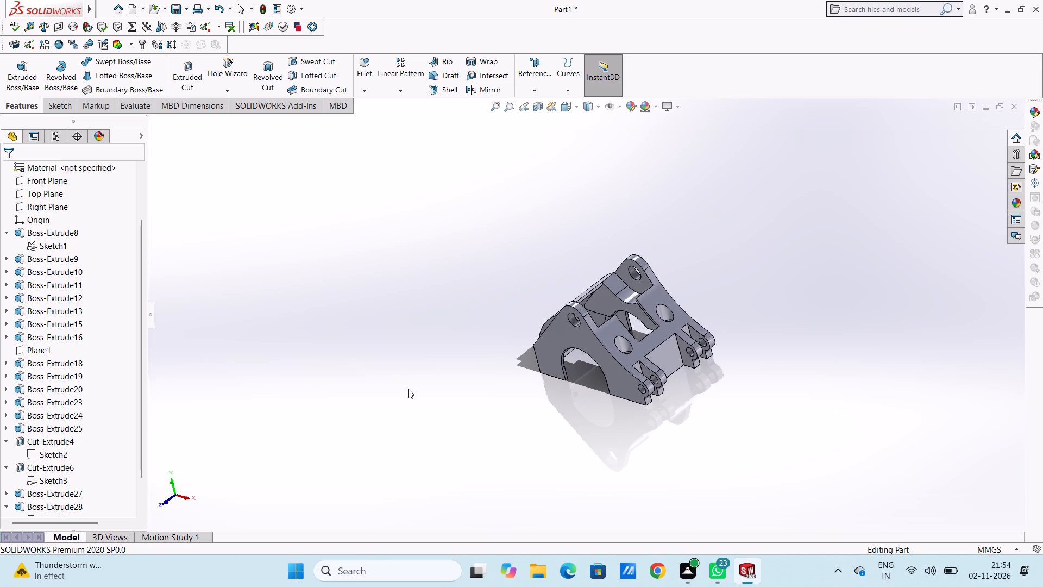
Start a sketch on the underside pad face and draw circles of 5 mm and about 9.3 mm radius around the origin-side hole opposite the lugs.
key(ctrl+5)
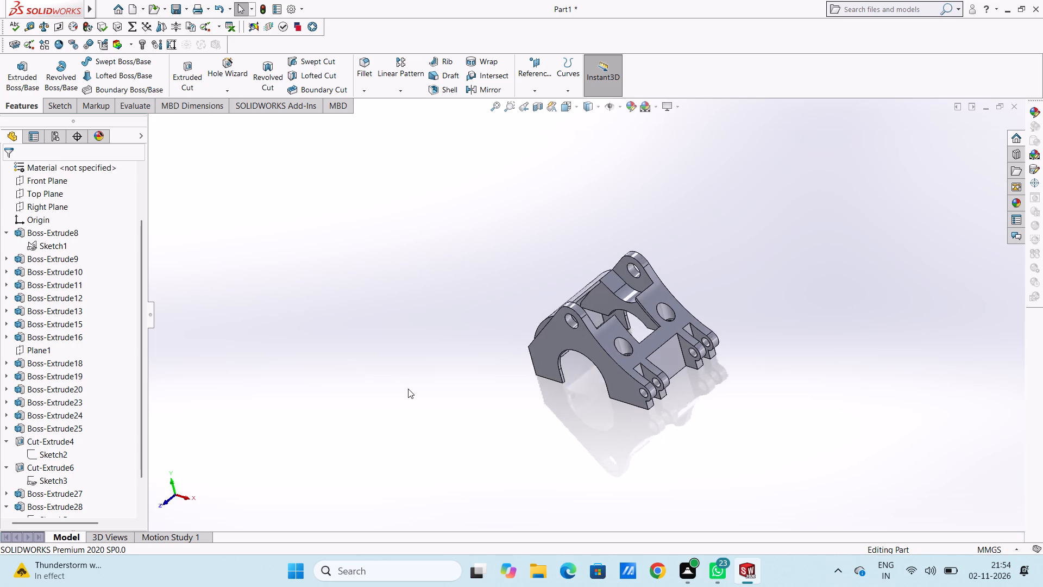
key(ctrl+6)
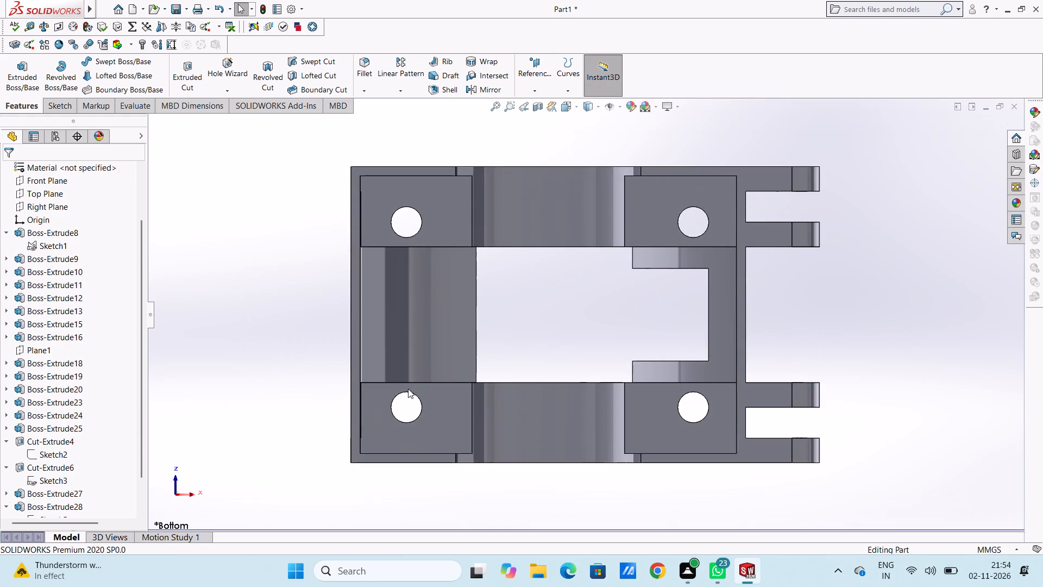
click(454, 218)
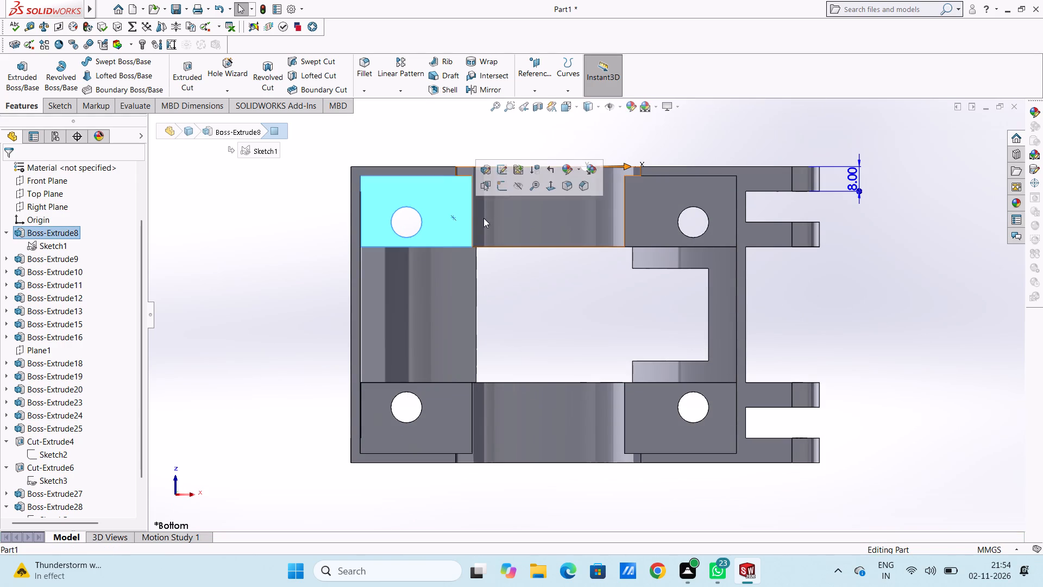
click(500, 188)
click(254, 277)
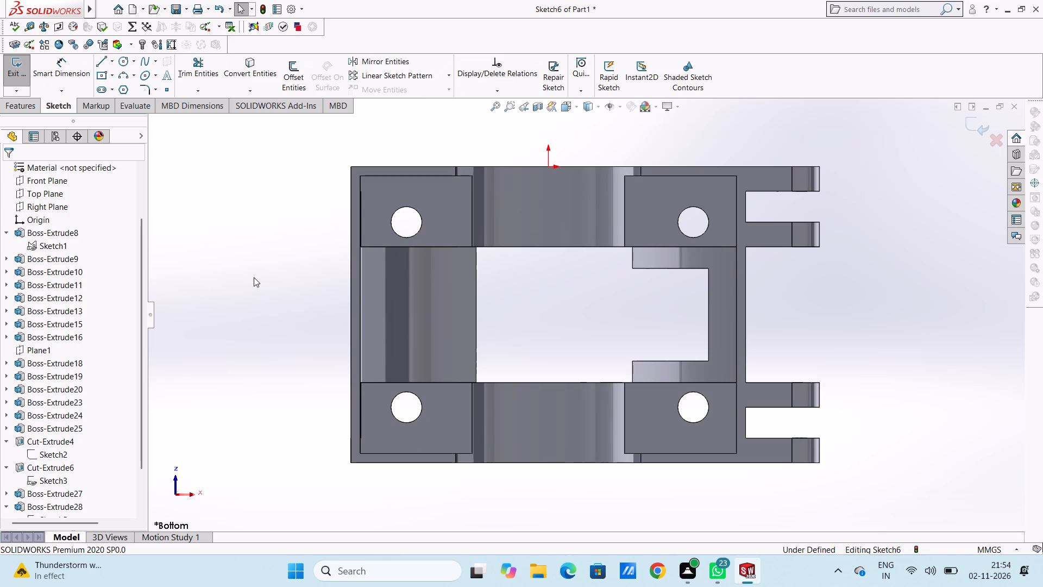
scroll(238, 310, up, 2)
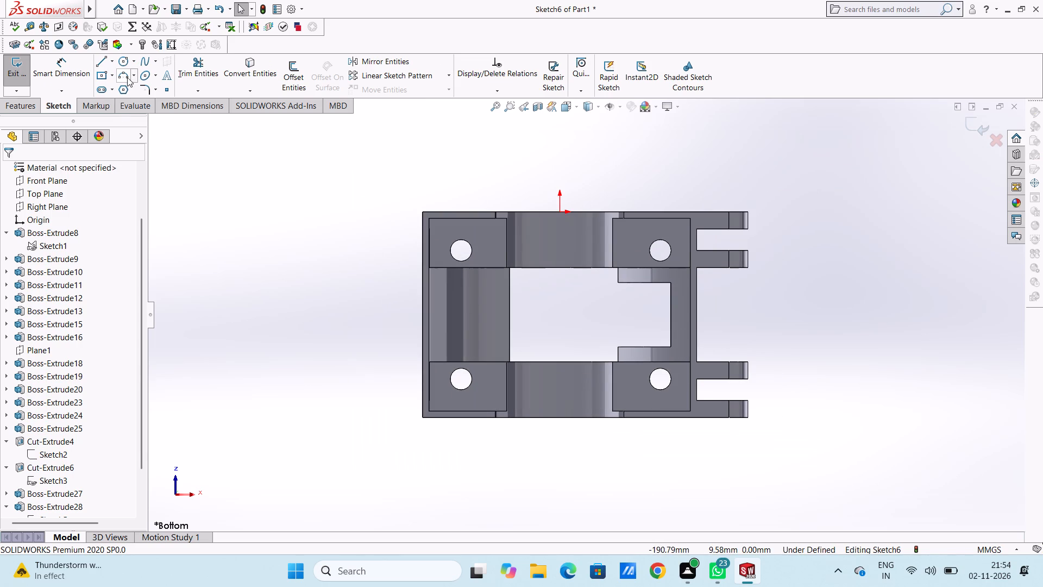
click(122, 62)
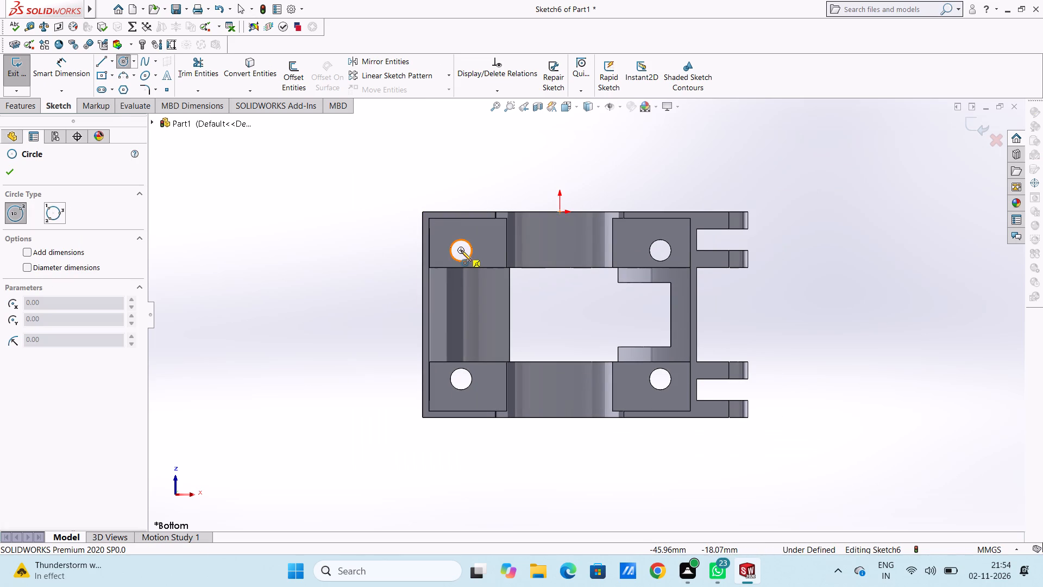
click(461, 250)
click(469, 260)
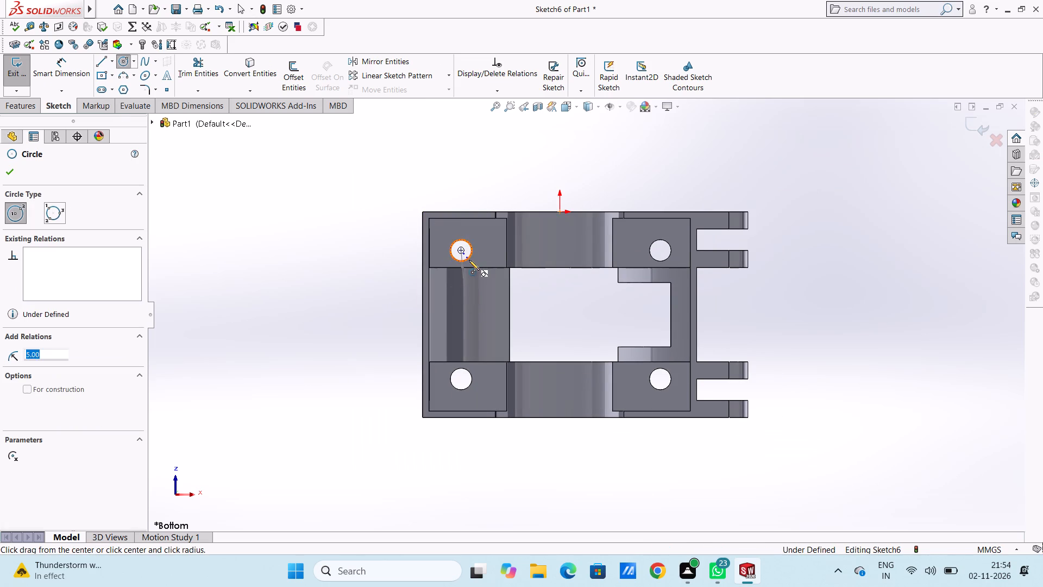
click(460, 249)
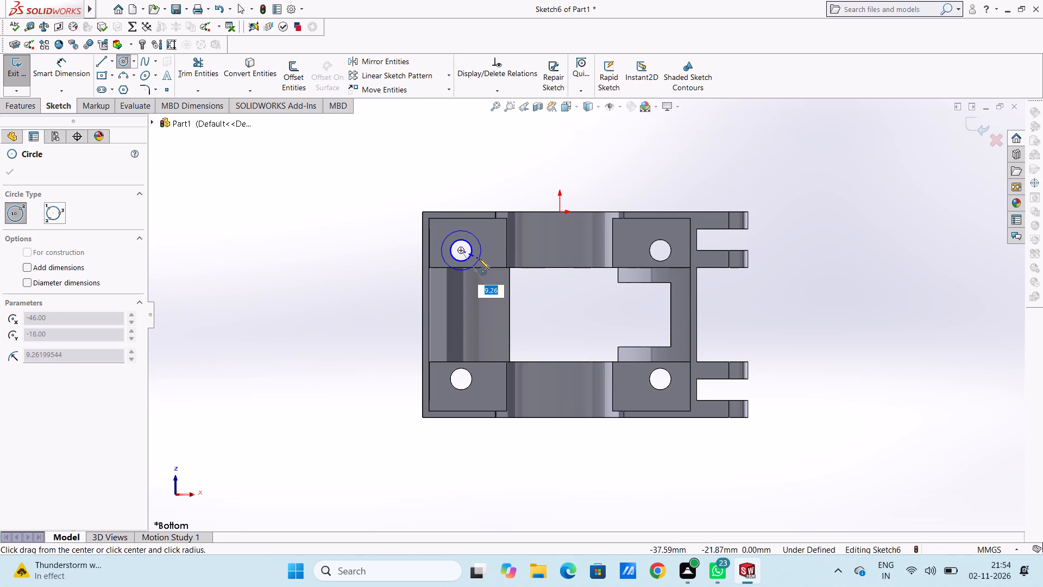
click(479, 259)
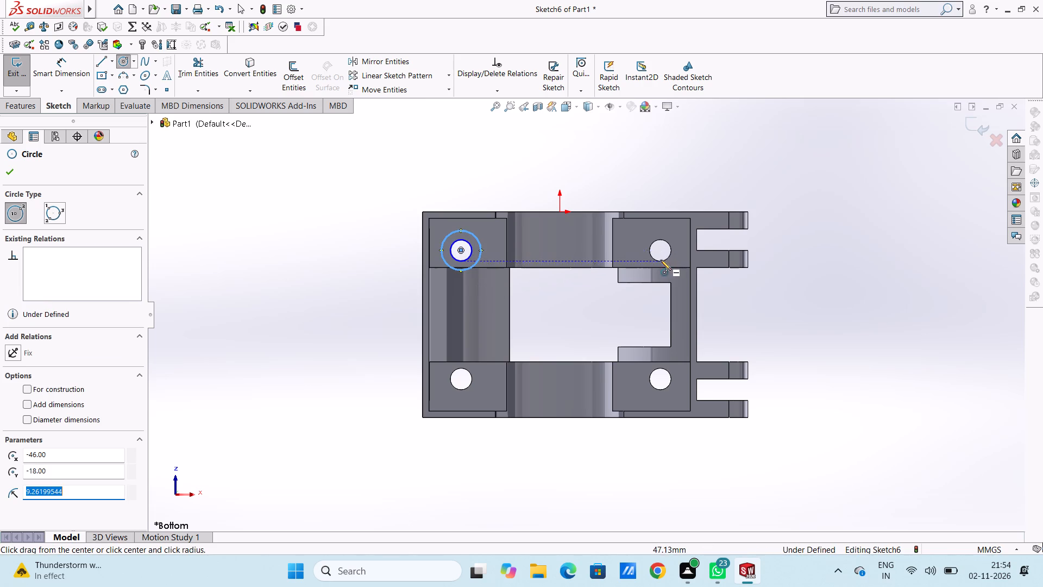
Draw 5 mm radius circles on both lug-side holes, adding outer circles of about 10.9 mm radius origin-side and about 7.6 mm at the other.
click(661, 250)
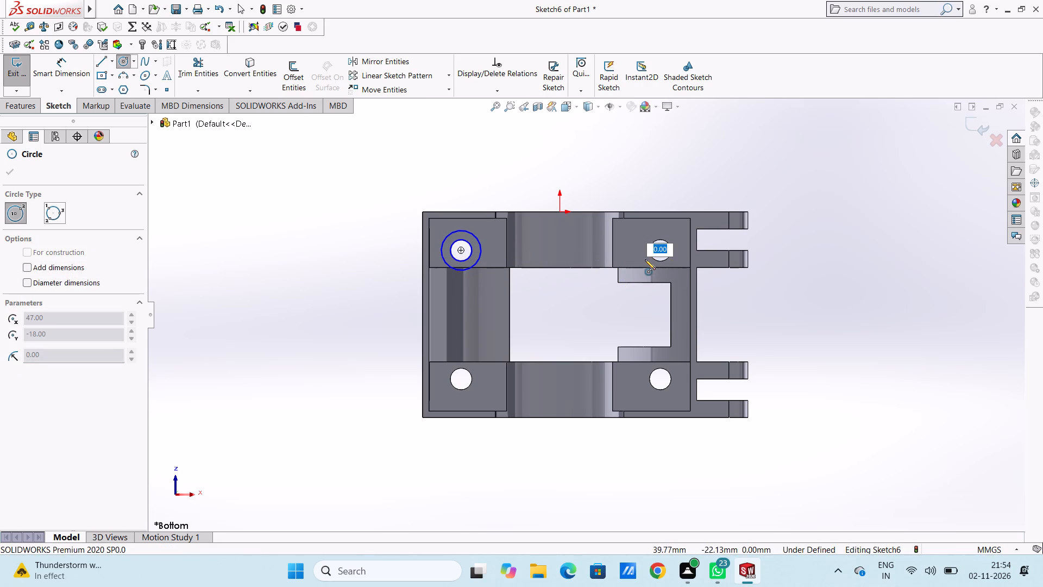
key(5)
key(Return)
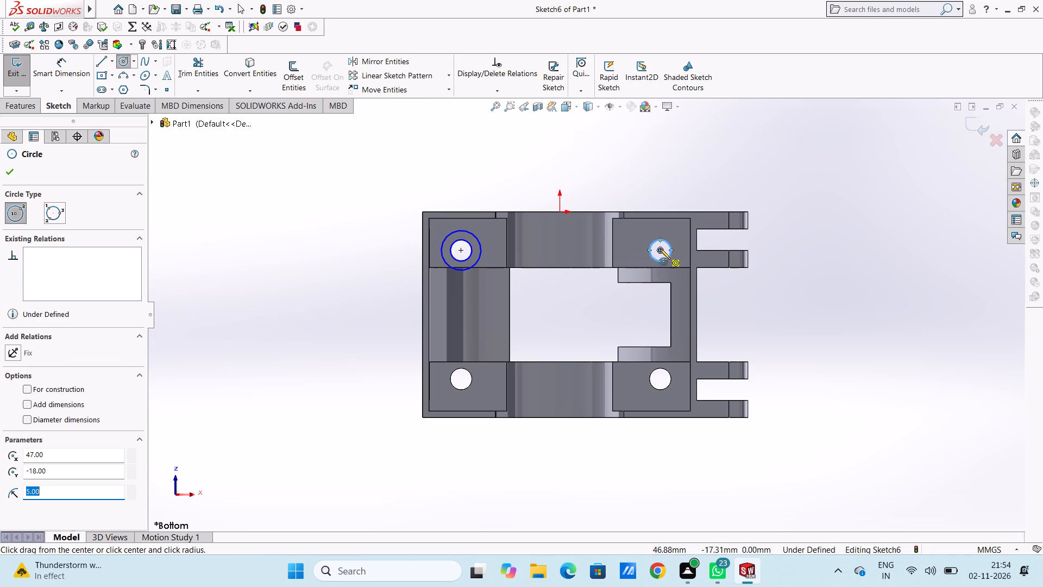
click(660, 249)
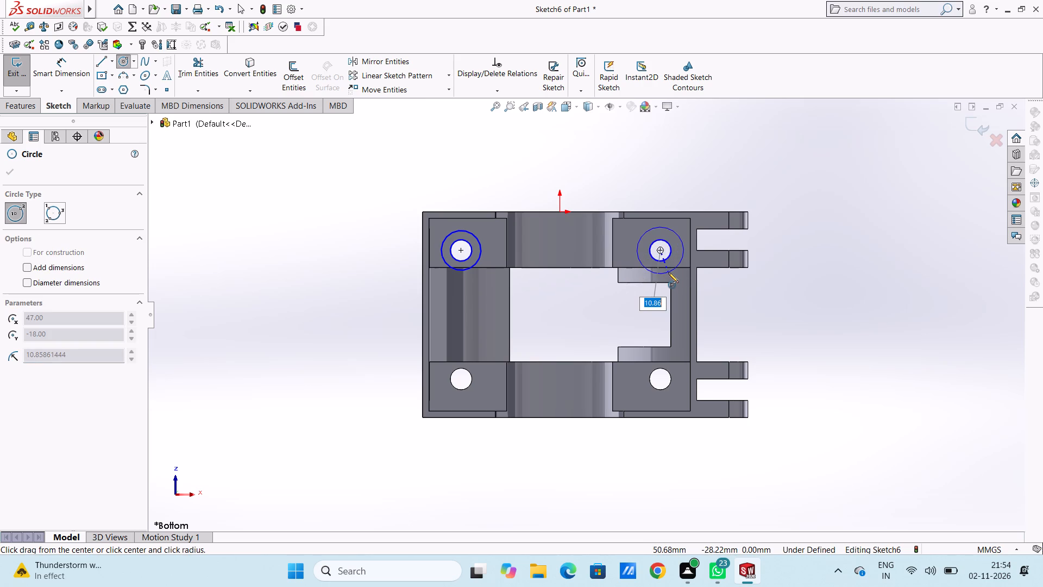
click(668, 272)
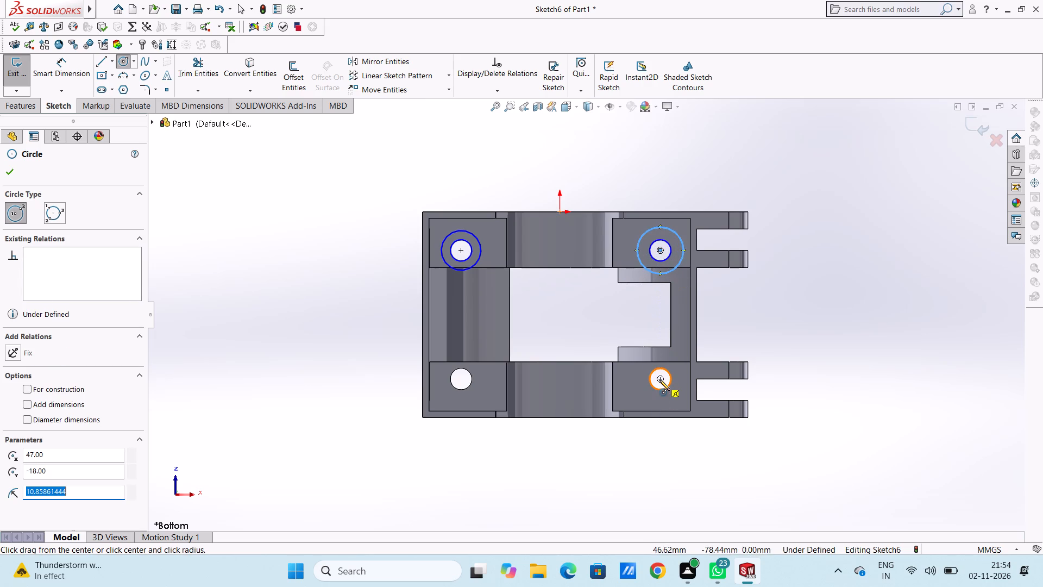
click(659, 378)
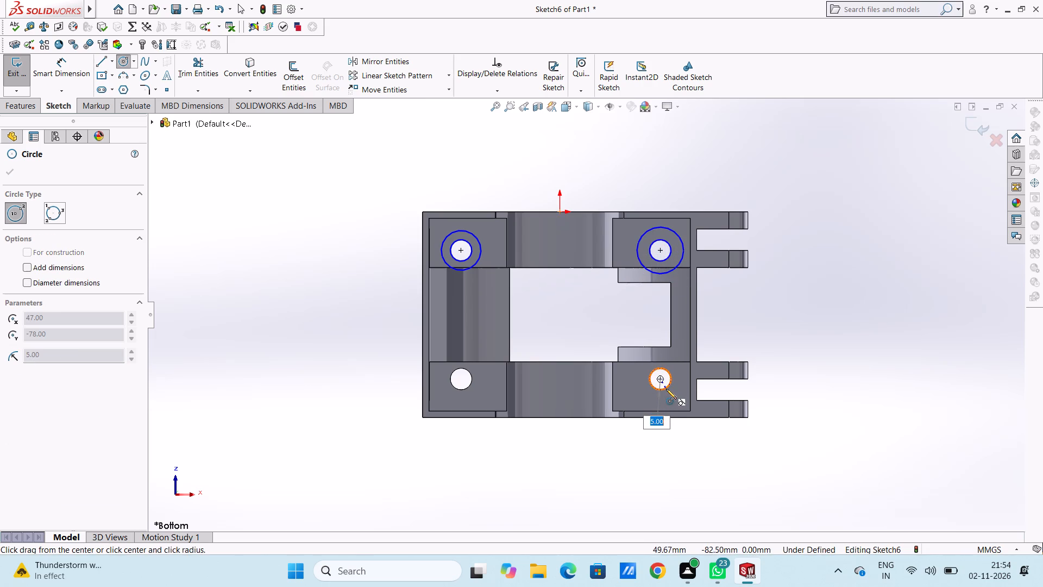
click(666, 389)
click(658, 378)
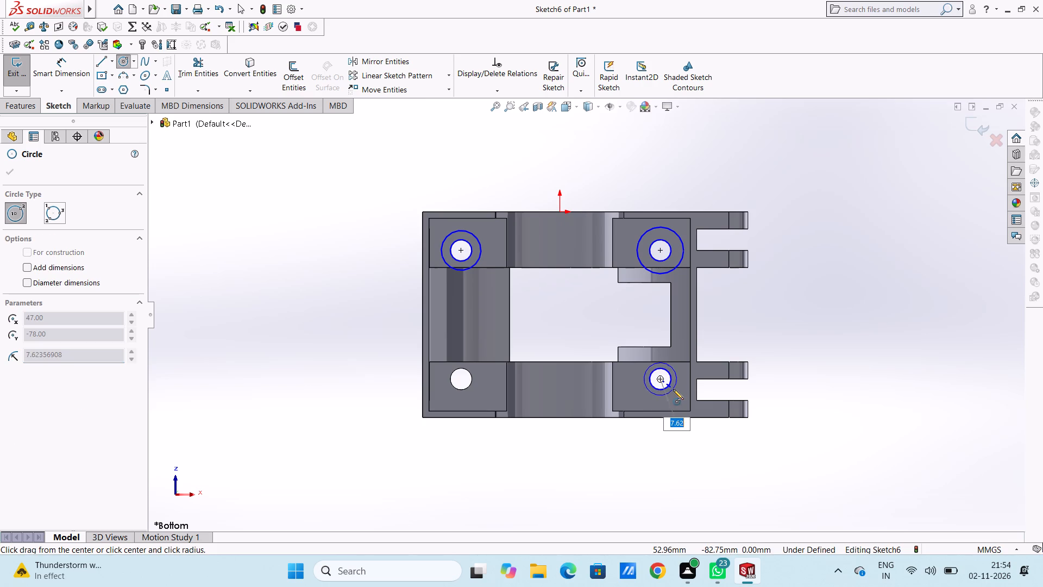
click(673, 389)
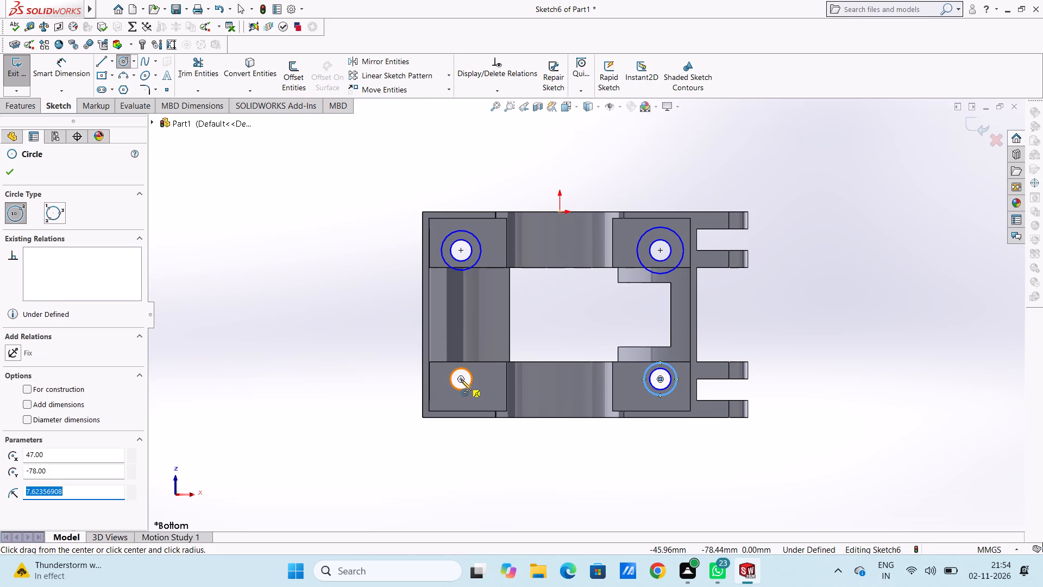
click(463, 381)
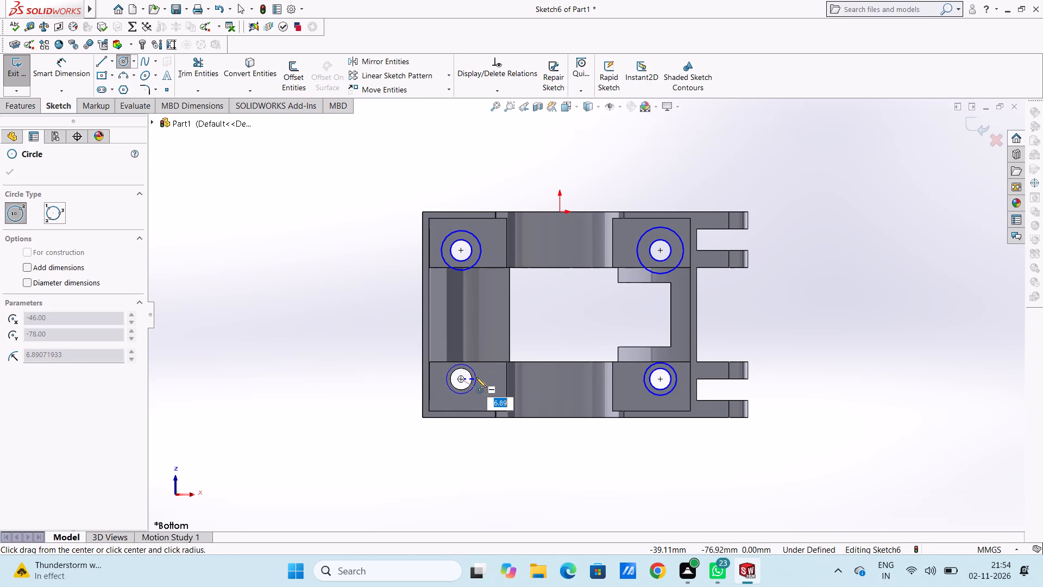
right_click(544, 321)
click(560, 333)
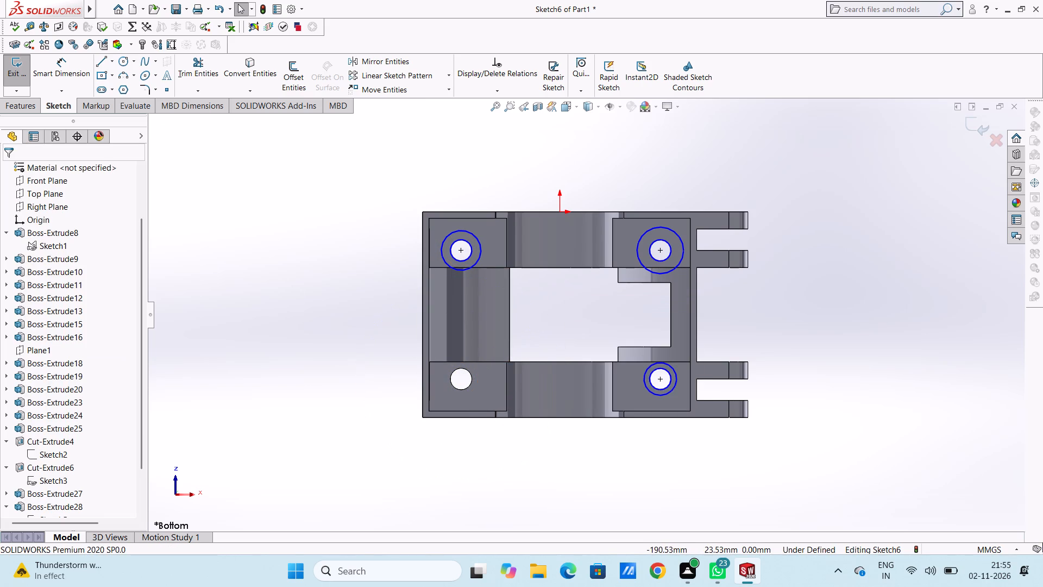
Draw concentric circles of 5 mm and about 14.9 mm radius around the remaining mounting hole, opposite the lugs.
click(124, 63)
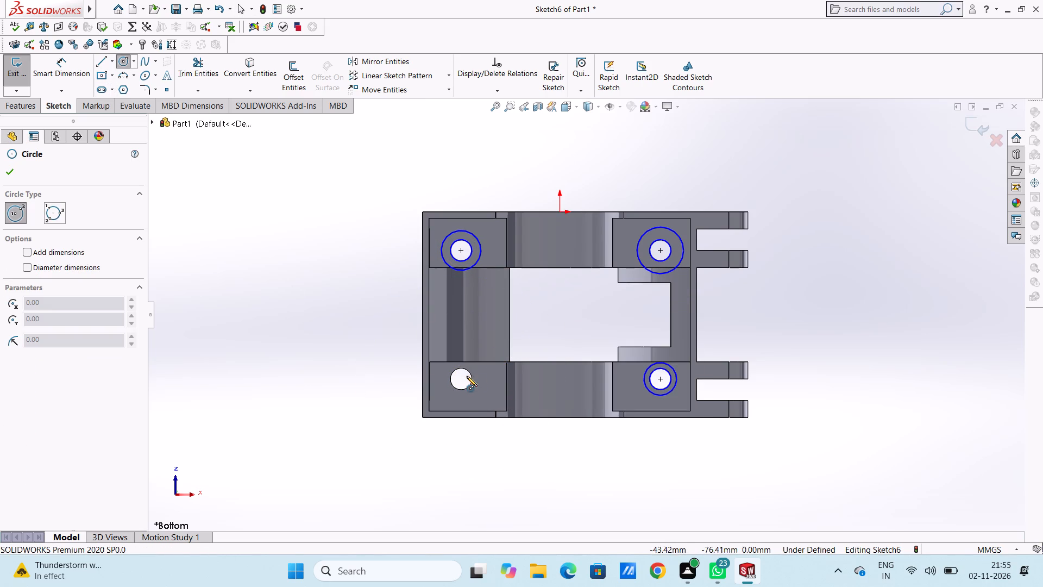
click(461, 379)
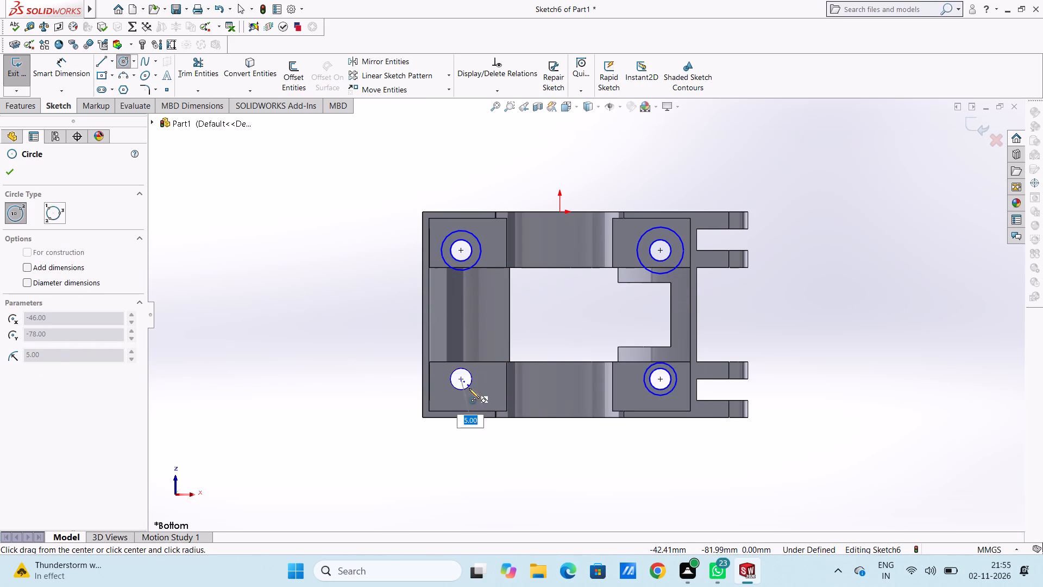
click(469, 384)
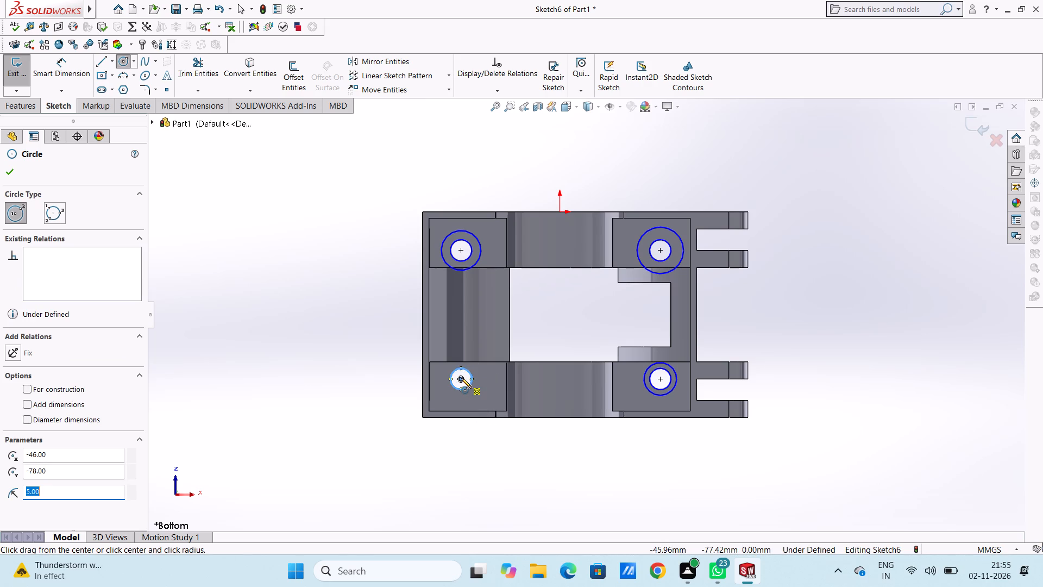
click(461, 380)
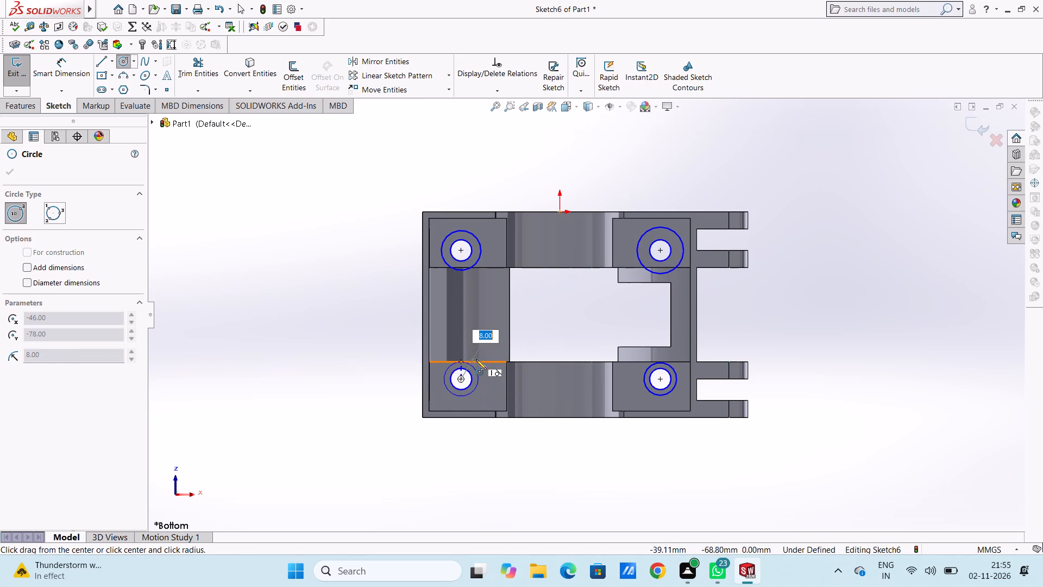
click(480, 353)
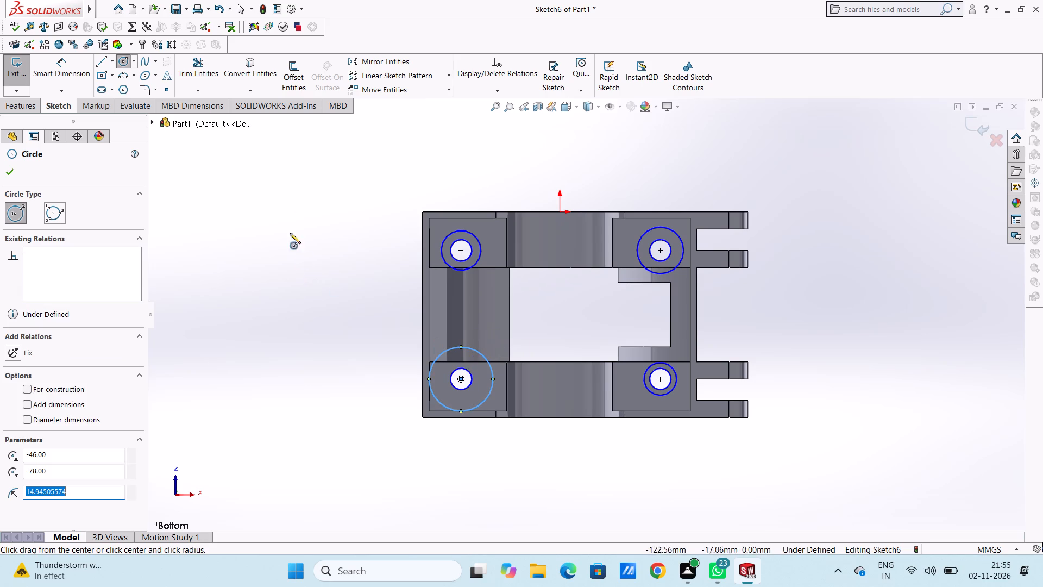
right_click(282, 202)
click(294, 207)
click(247, 232)
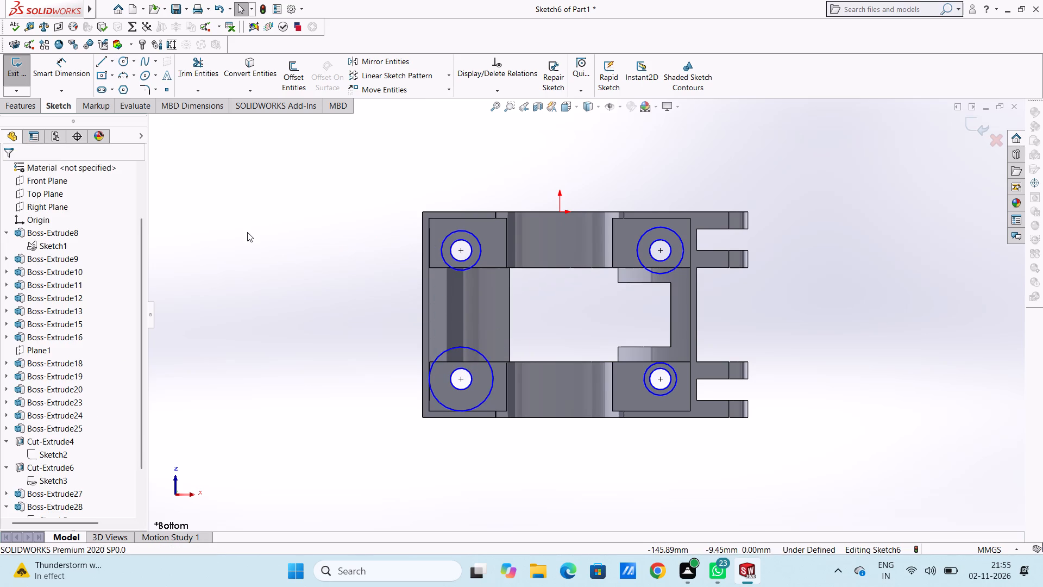
Dimension the inner circles of the two mounting holes opposite the lugs at 10 mm diameter.
click(84, 68)
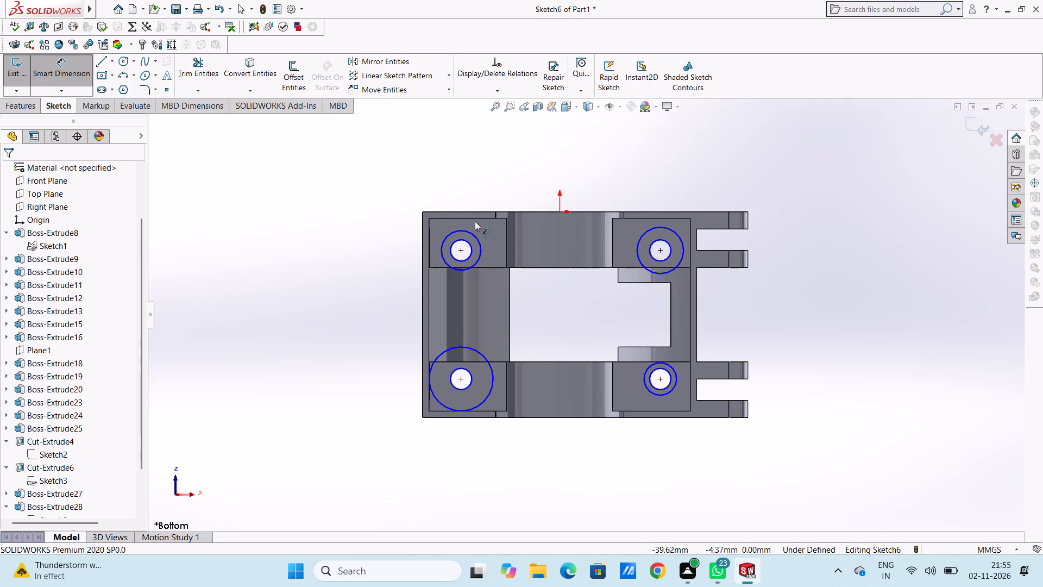
click(463, 239)
click(378, 187)
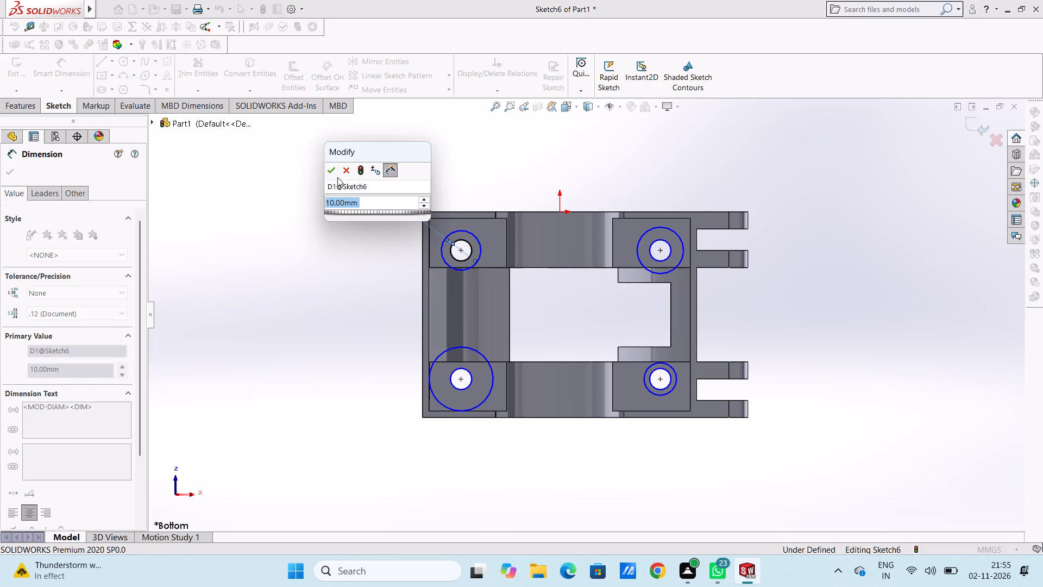
click(332, 176)
click(292, 202)
click(462, 369)
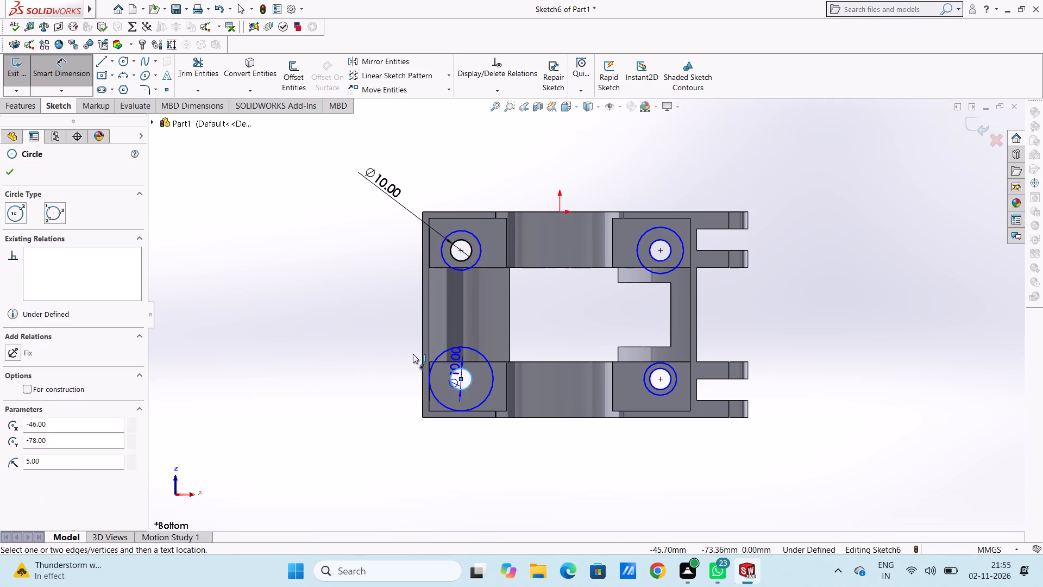
click(357, 313)
click(313, 303)
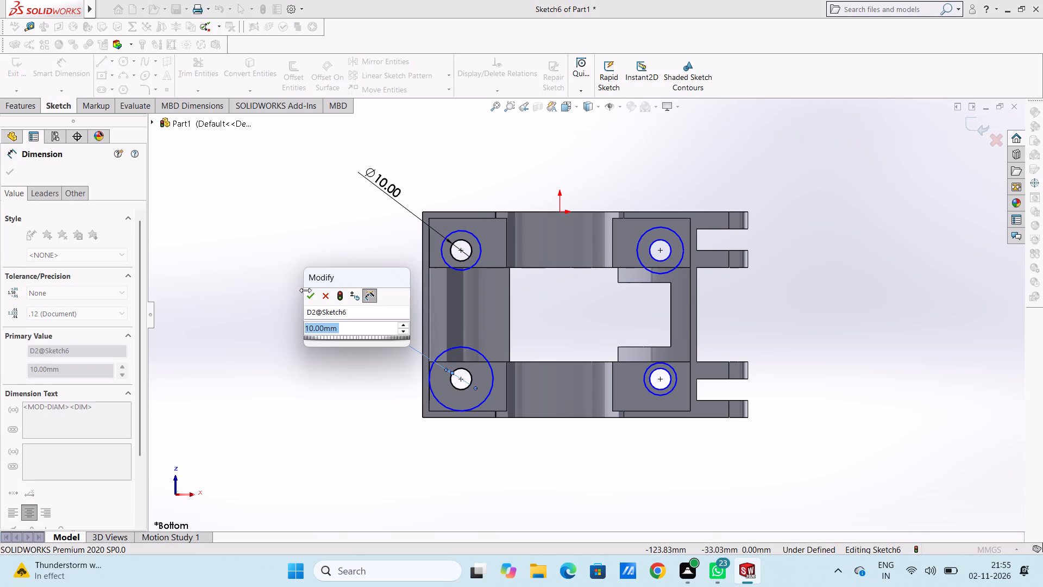
click(312, 295)
click(298, 277)
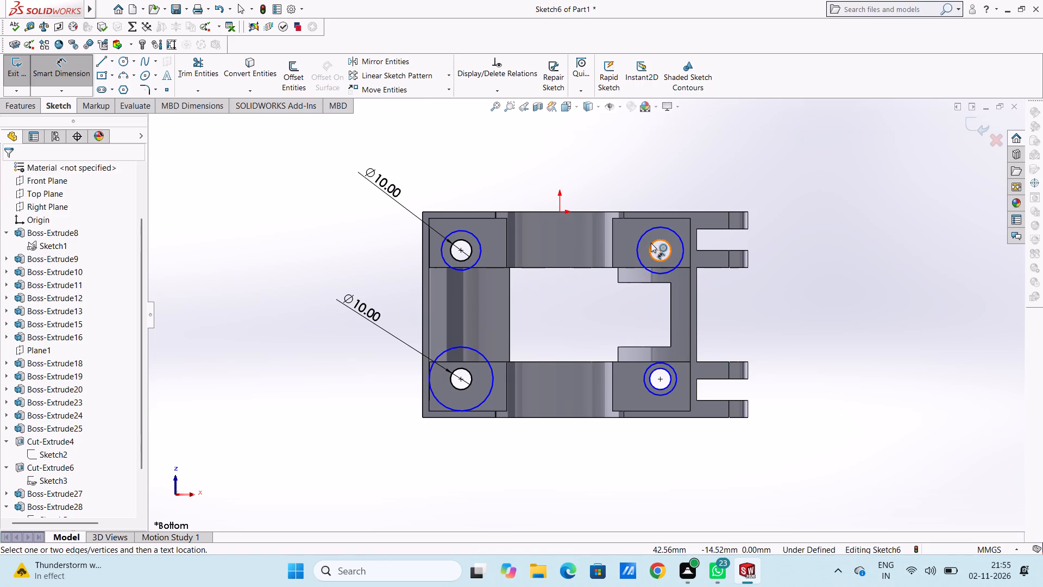
Dimension the inner circles of the two lug-side mounting holes at 10 mm diameter.
click(651, 243)
click(816, 207)
click(769, 185)
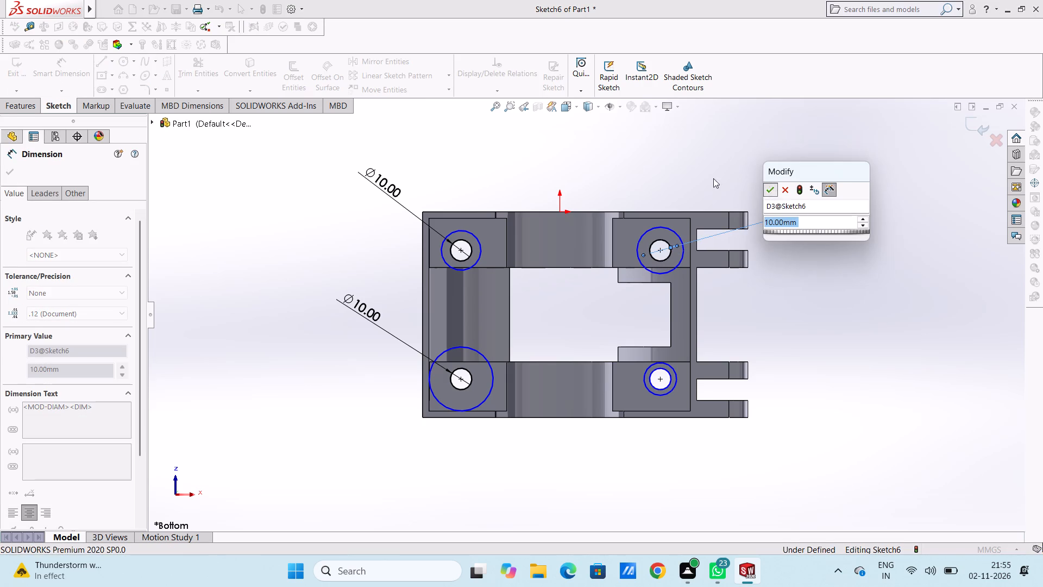
click(674, 170)
click(669, 371)
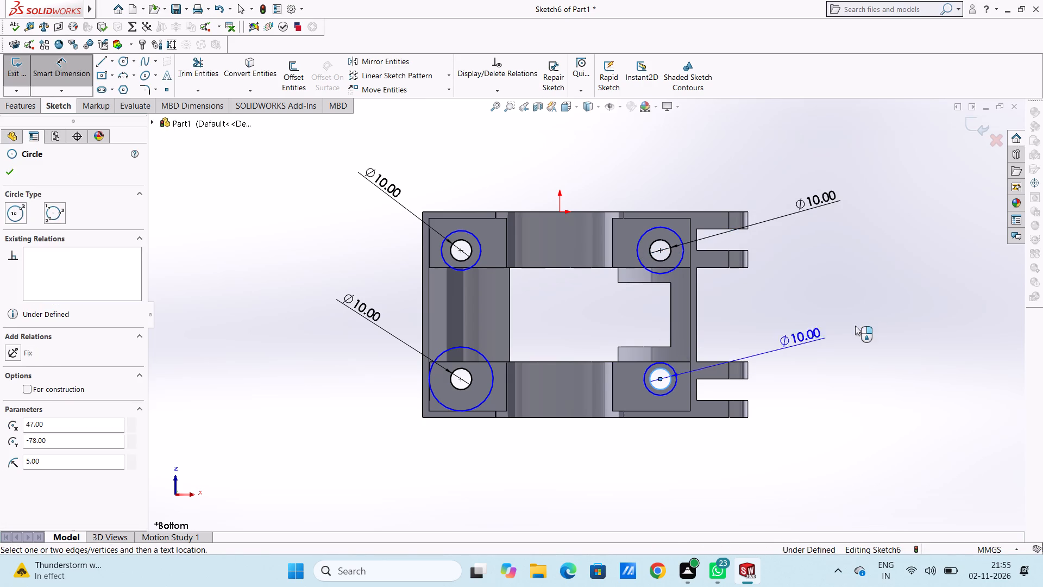
click(862, 321)
click(815, 307)
click(779, 312)
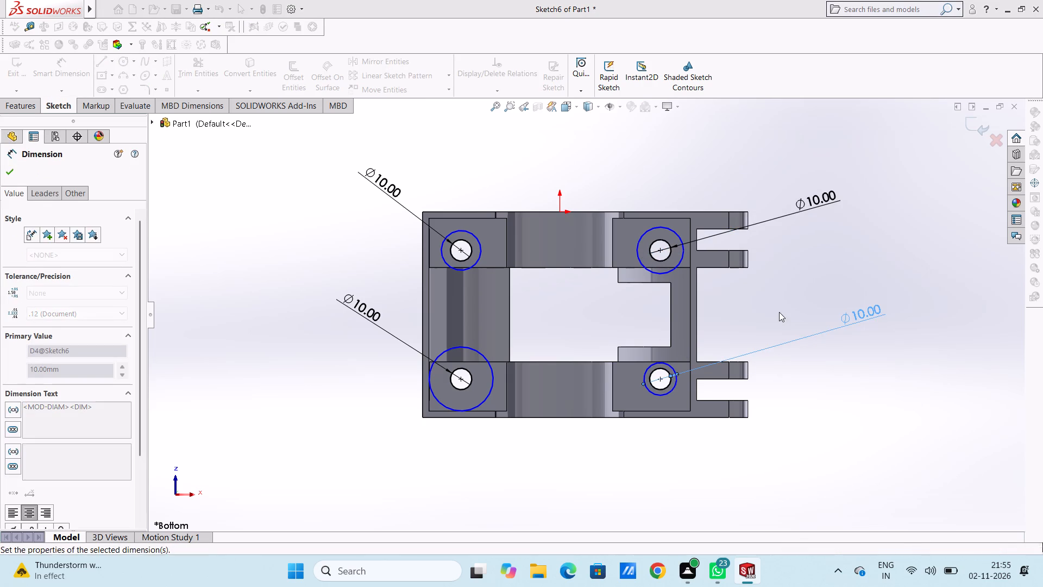
Dimension the outer circle around the origin-side hole opposite the lugs at 20 mm diameter.
click(478, 244)
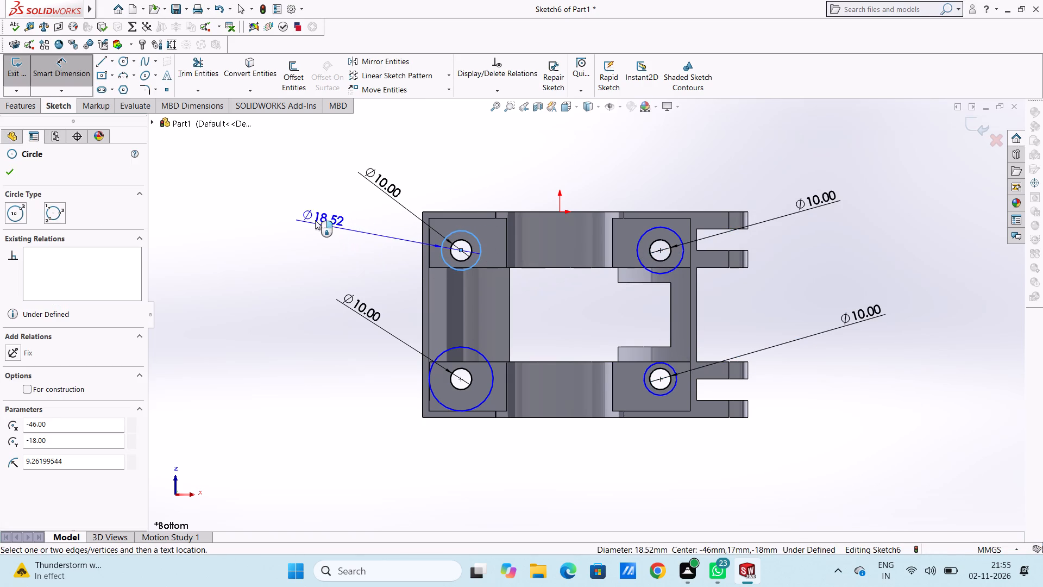
click(307, 213)
text(20)
key(Return)
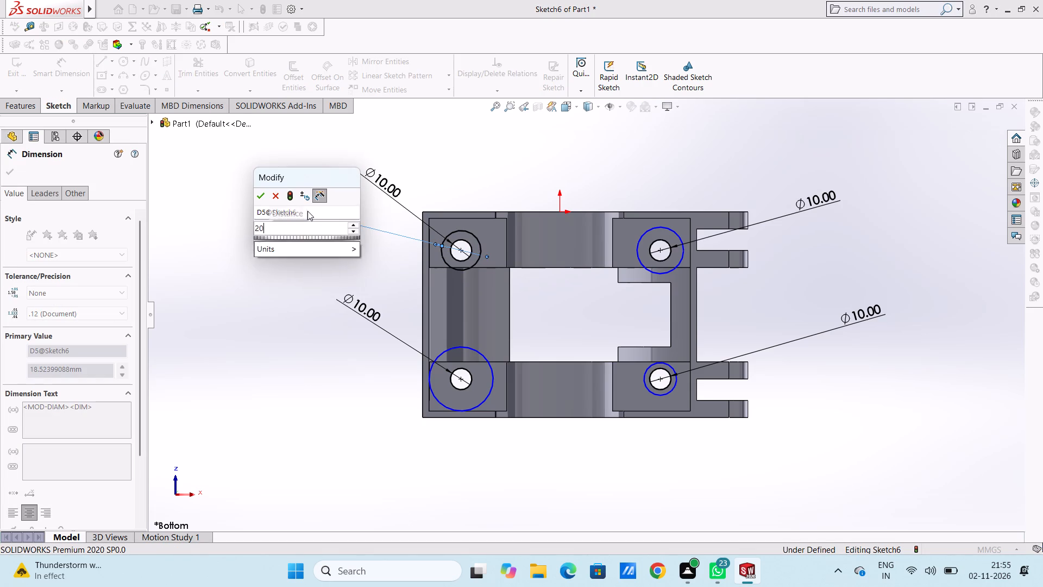
click(285, 330)
scroll(337, 279, up, 2)
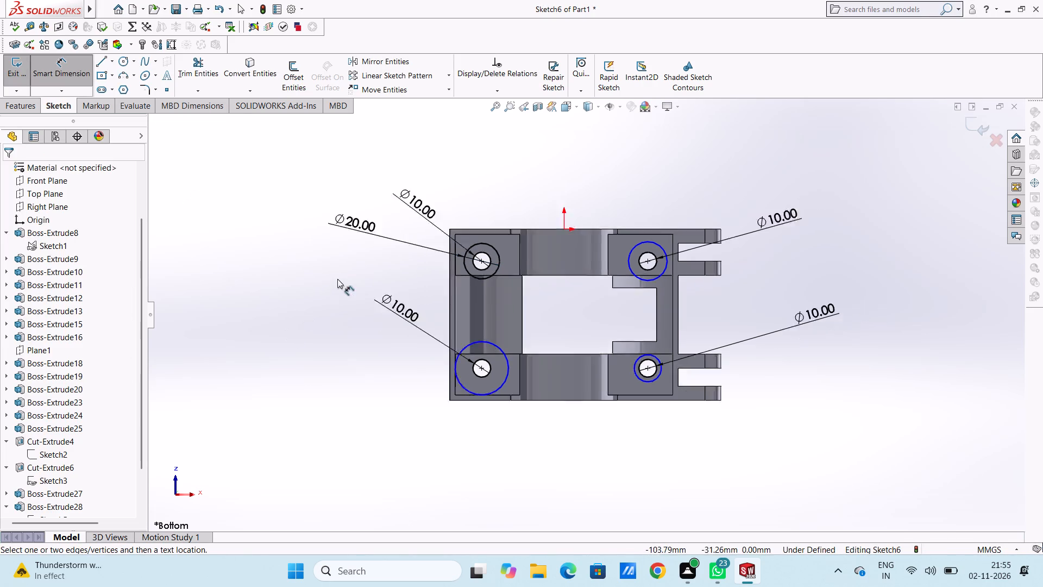
Dimension the outer circle around the other mounting hole opposite the lugs, farther from the origin, at 20 mm diameter.
scroll(337, 279, up, 3)
drag(537, 330, 529, 338)
click(391, 415)
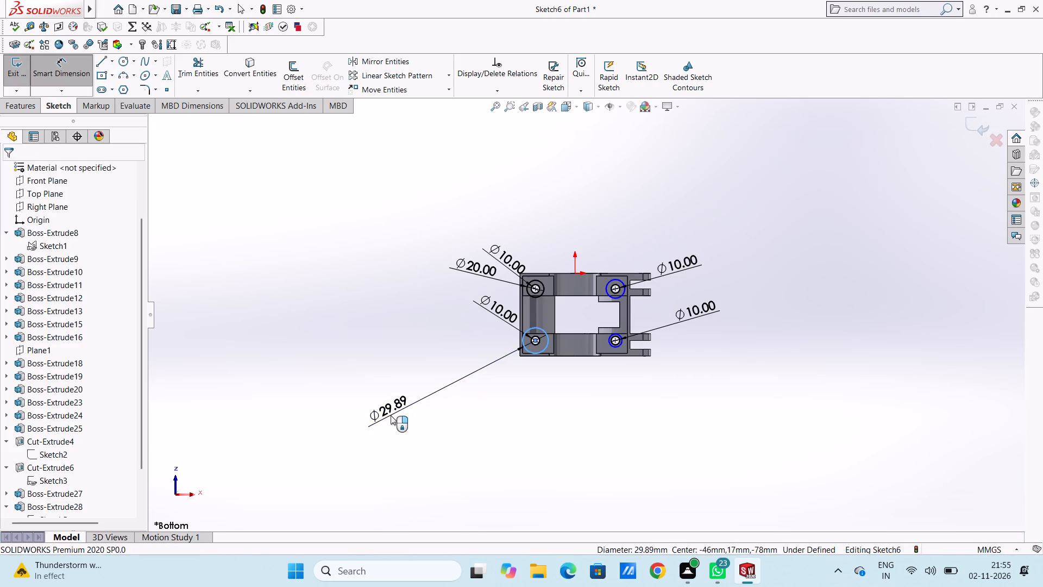
text(20)
key(Return)
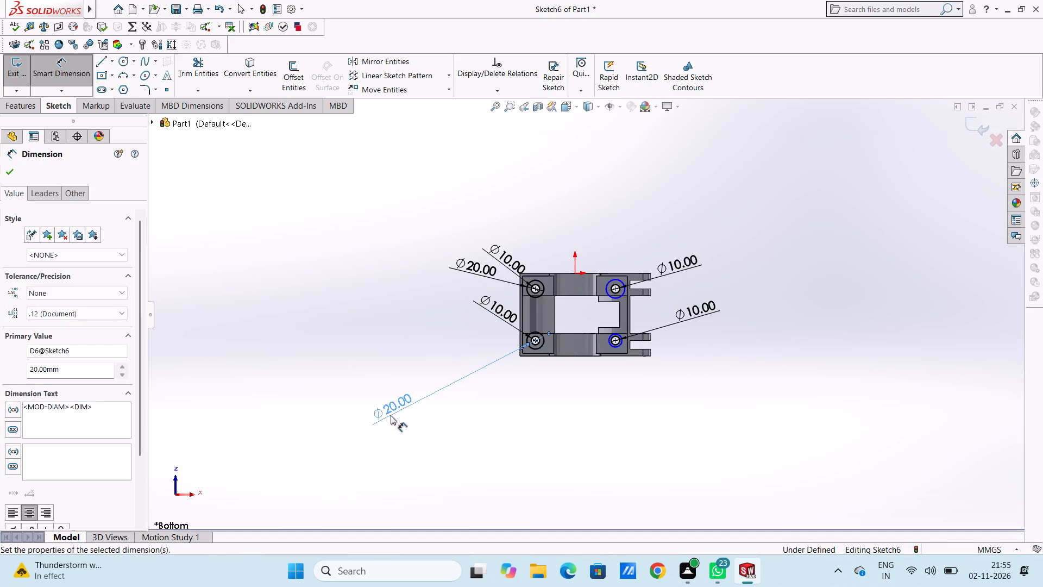
click(596, 222)
Dimension the outer circles of the two lug-side mounting holes at 20 mm diameter.
scroll(596, 280, down, 5)
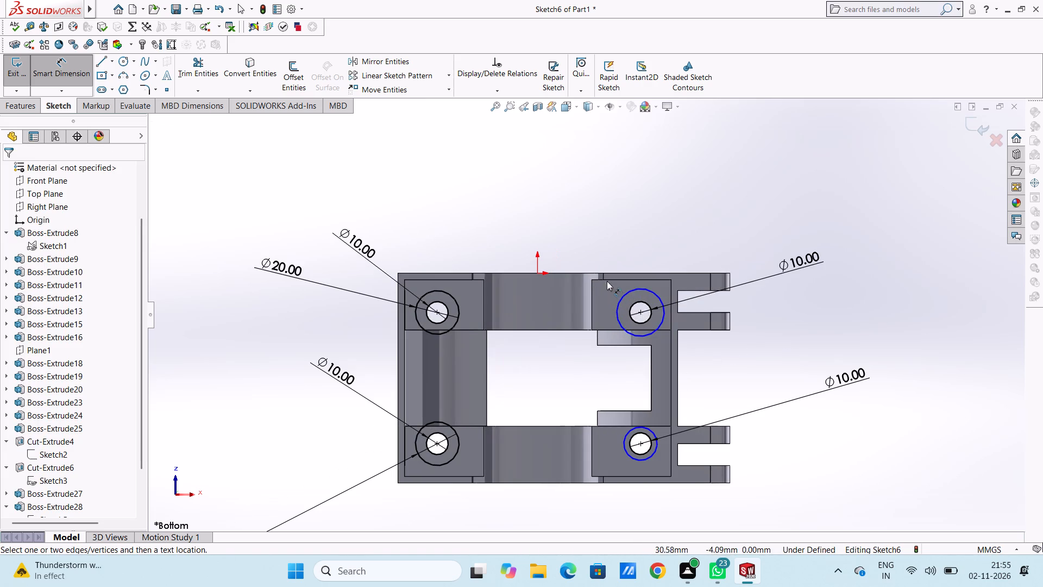
click(633, 288)
click(776, 204)
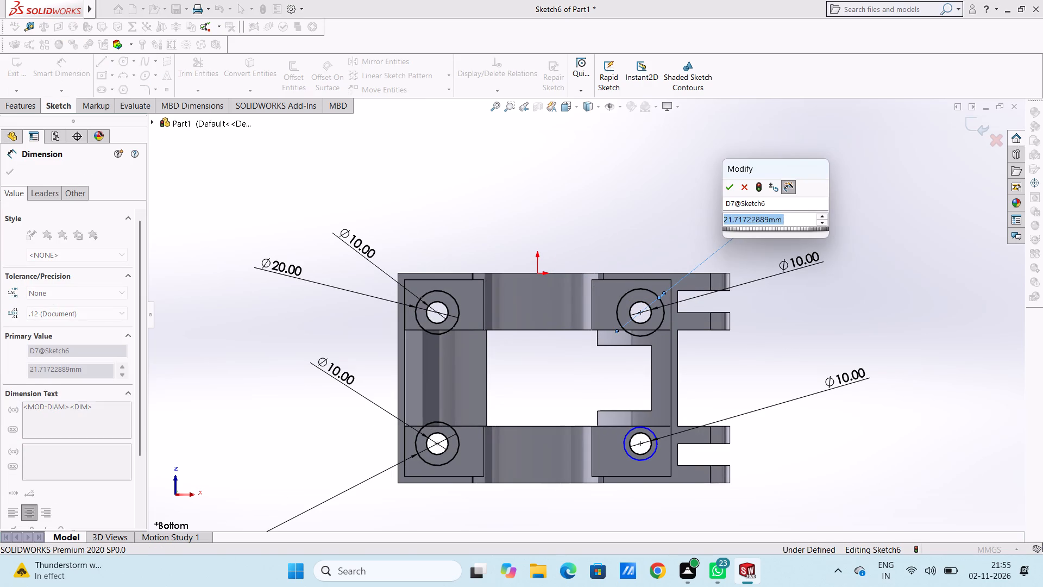
text(20)
key(Return)
click(688, 200)
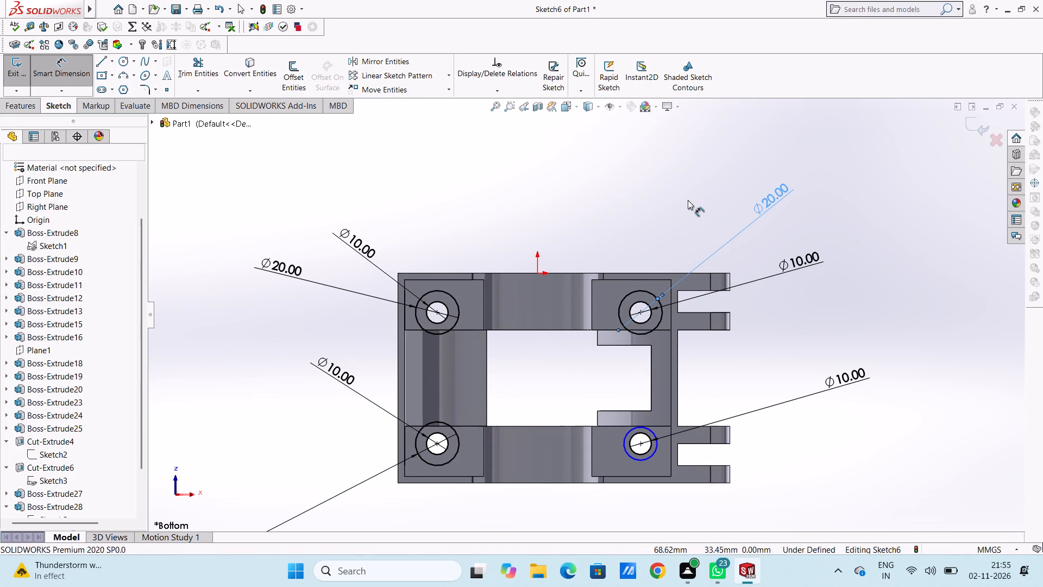
click(625, 440)
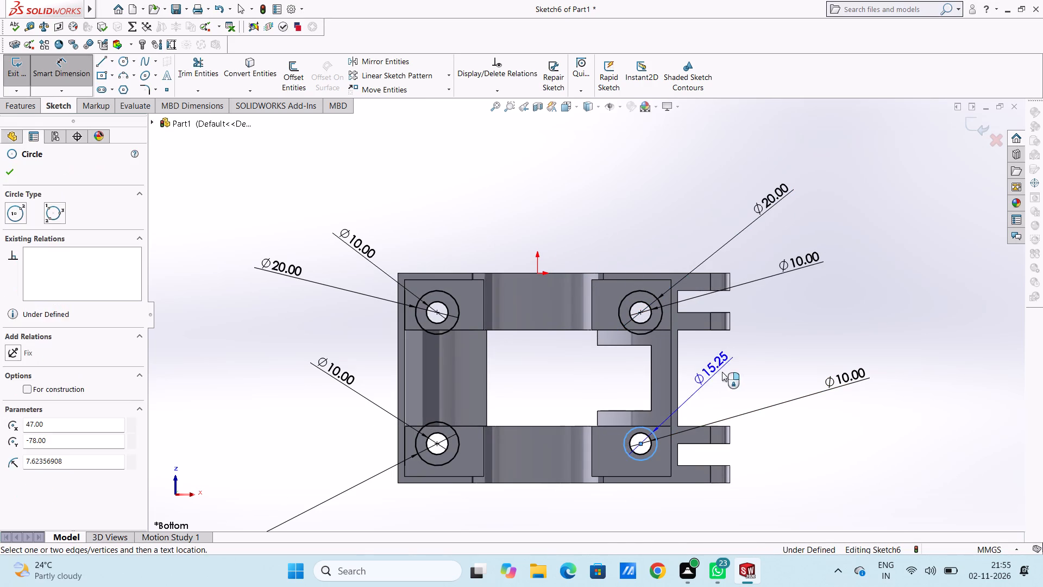
click(748, 366)
text(20)
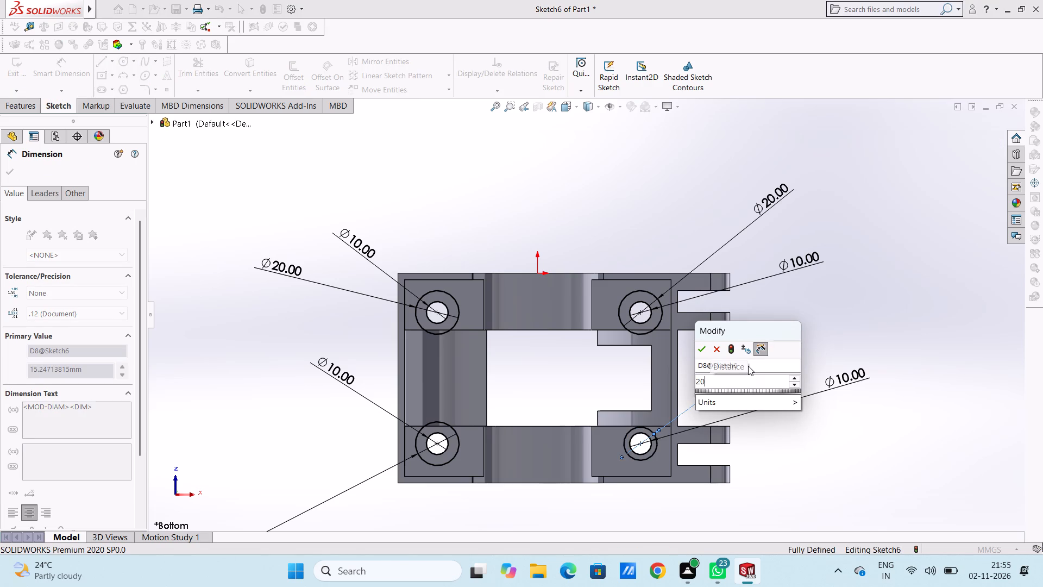
key(Return)
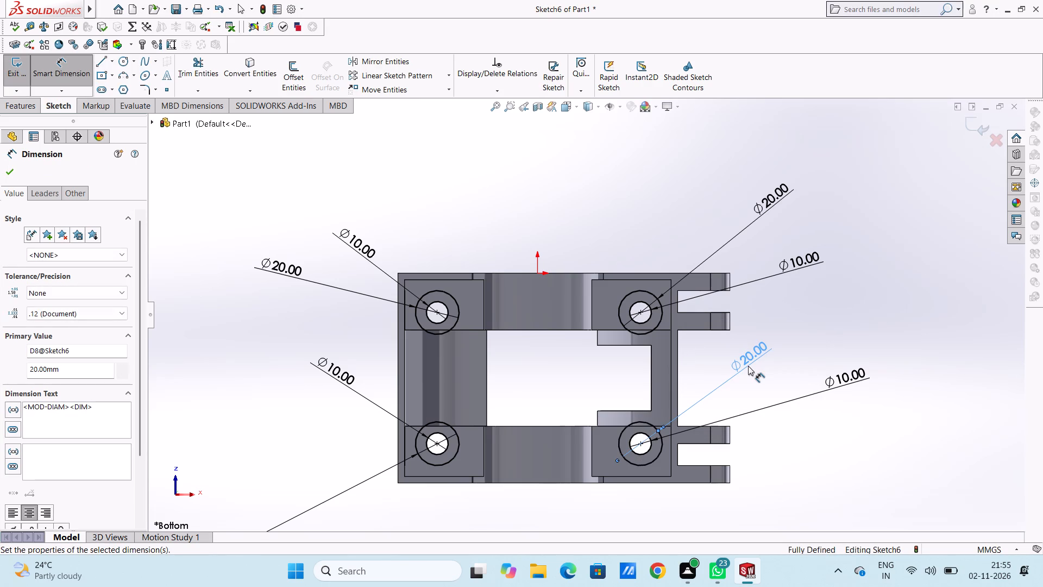
click(521, 189)
Examine the dimensioned circle sketch against the bracket's underside and mounting holes from several angles.
middle_drag(531, 357, 462, 311)
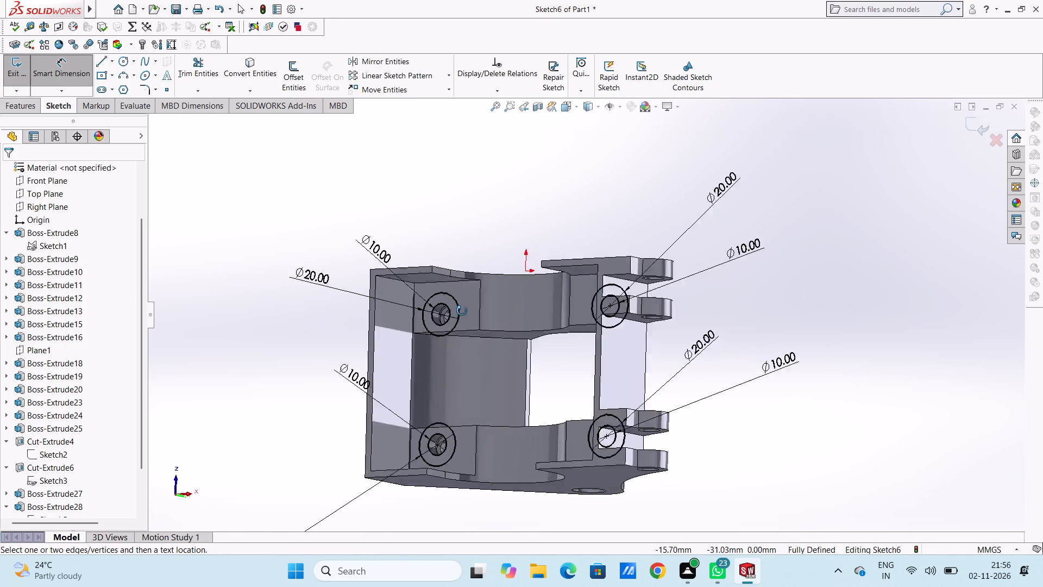
middle_drag(462, 311, 501, 344)
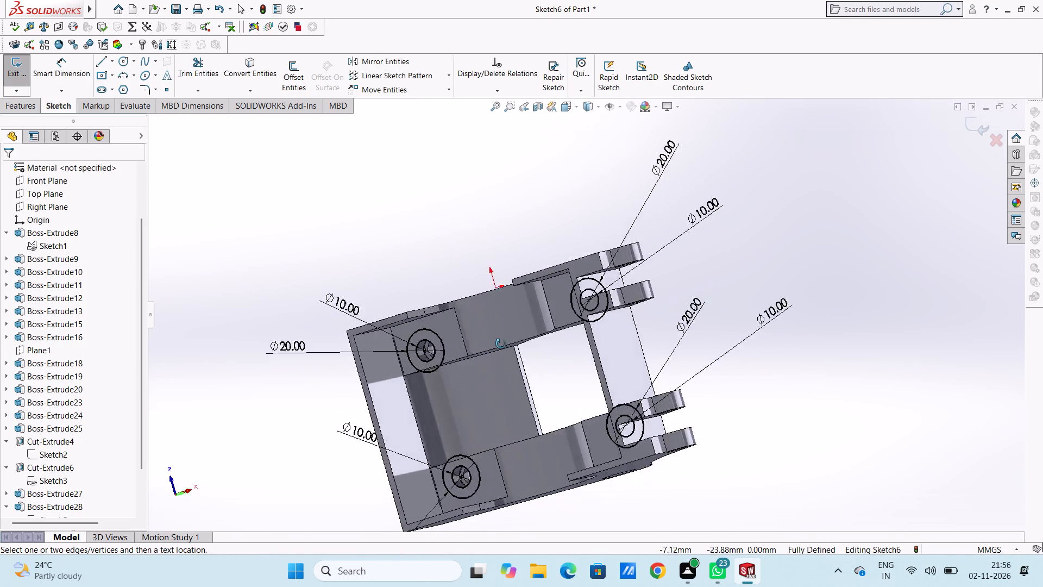
middle_drag(501, 344, 472, 377)
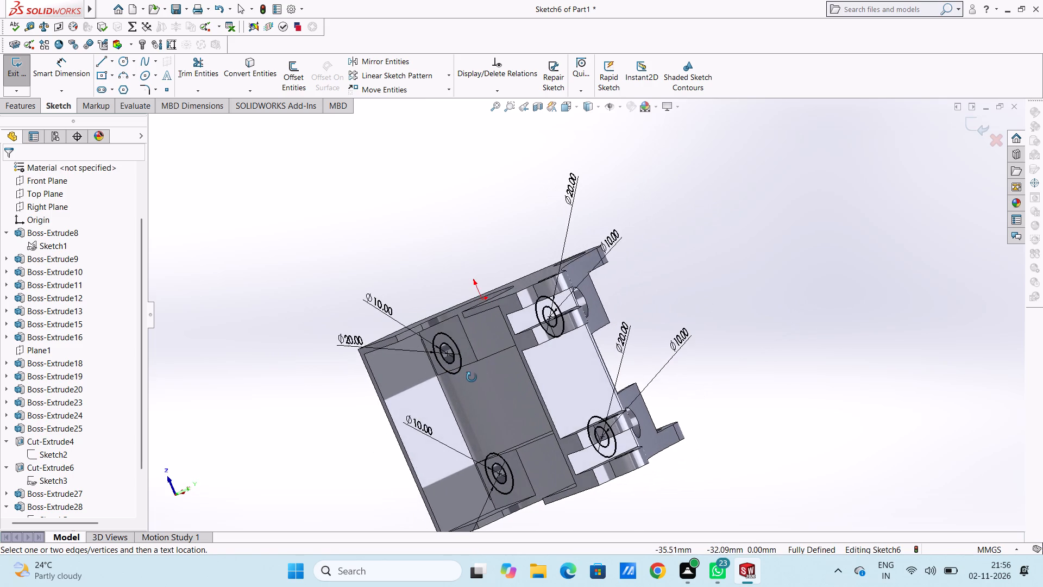
middle_drag(472, 377, 476, 377)
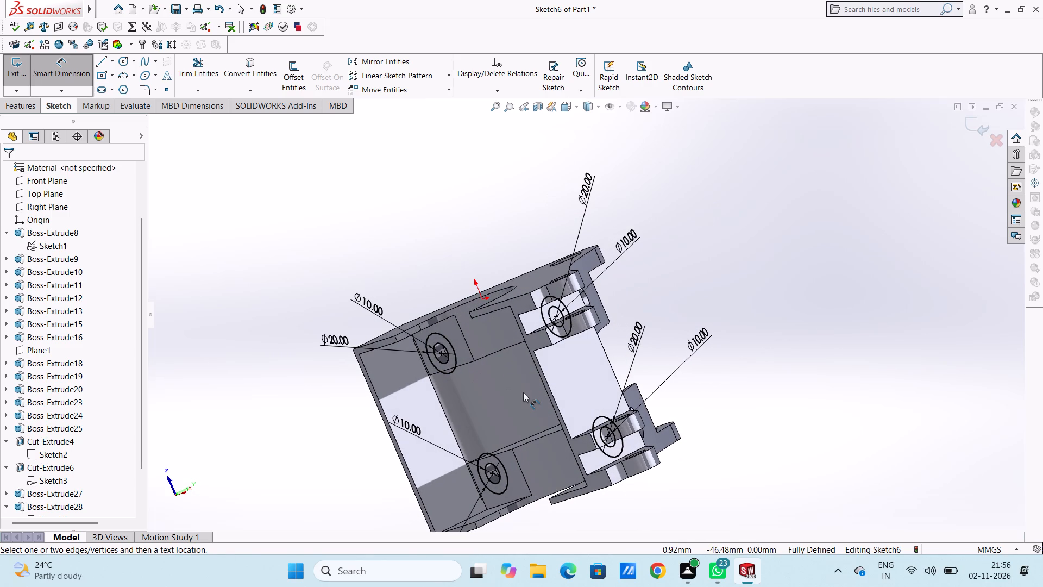
scroll(523, 392, up, 1)
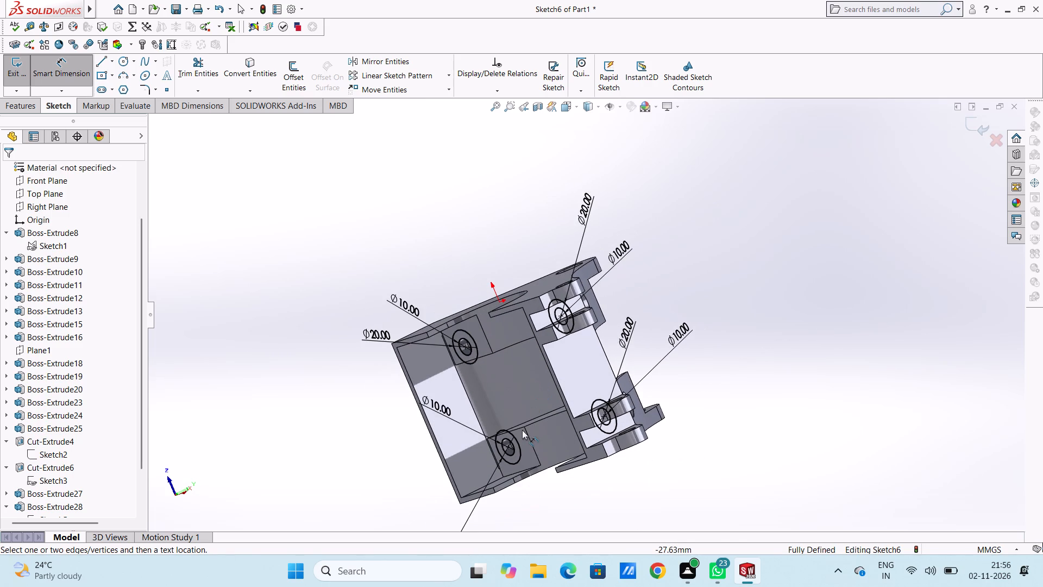
scroll(522, 430, up, 2)
middle_drag(544, 408, 560, 313)
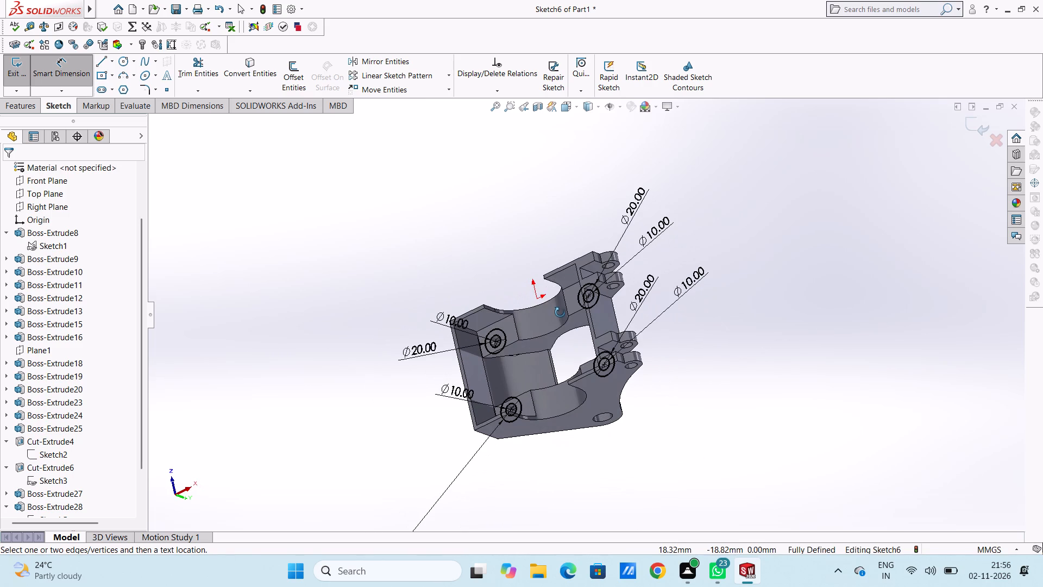
middle_drag(560, 313, 560, 319)
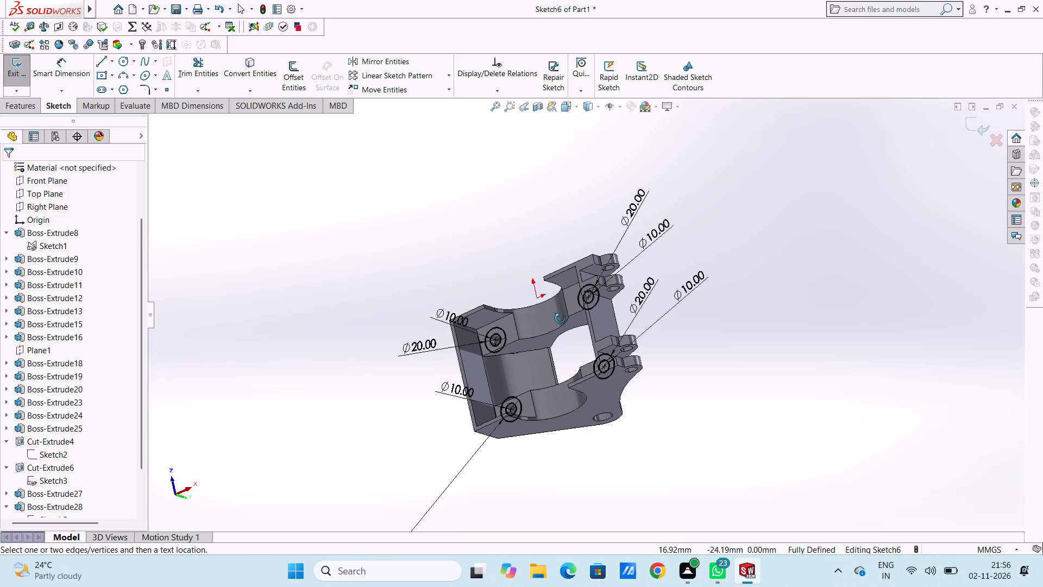
middle_drag(560, 319, 561, 319)
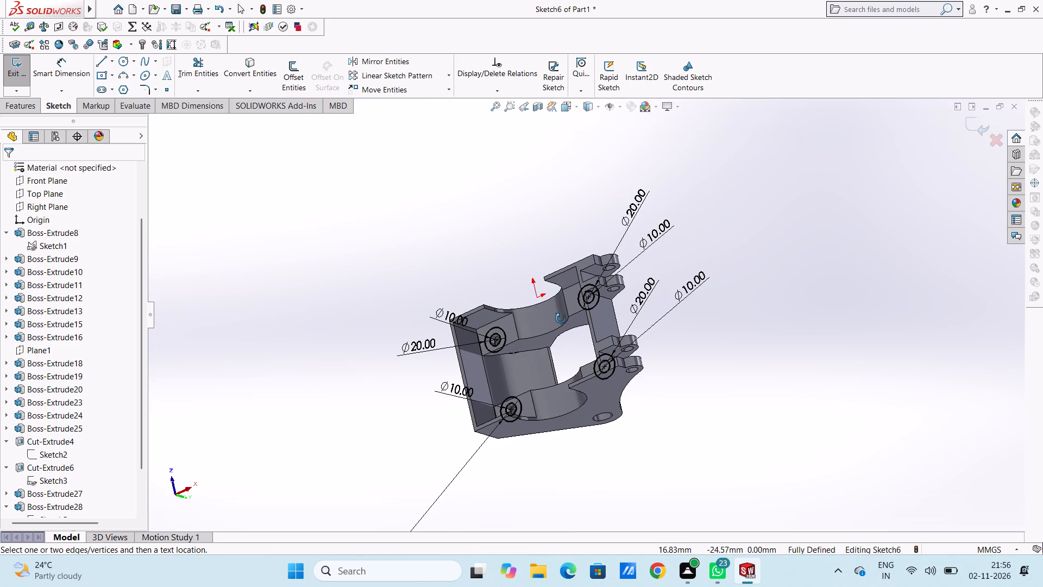
middle_drag(561, 319, 554, 352)
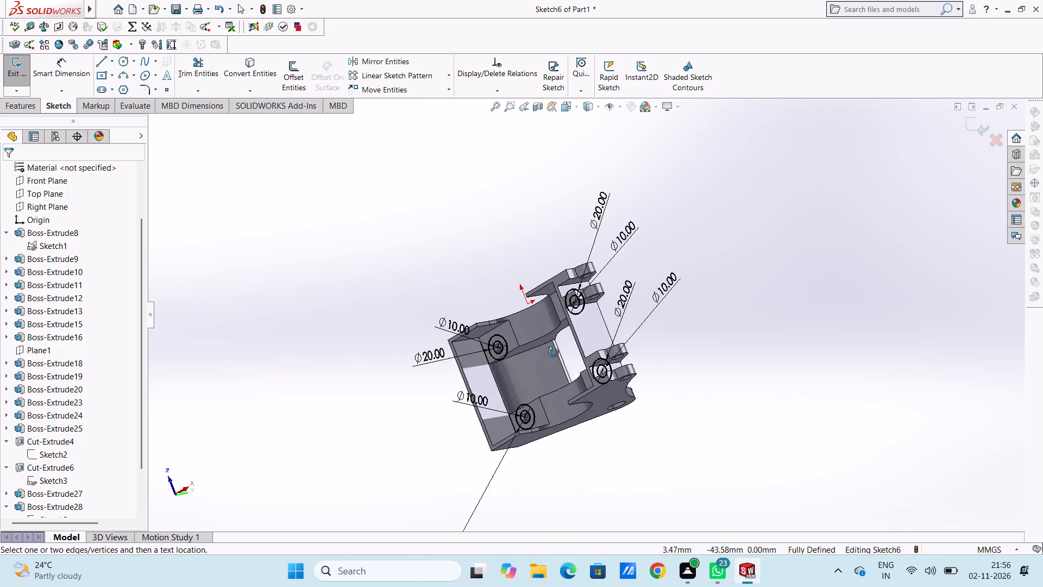
middle_drag(554, 352, 563, 353)
scroll(594, 398, down, 2)
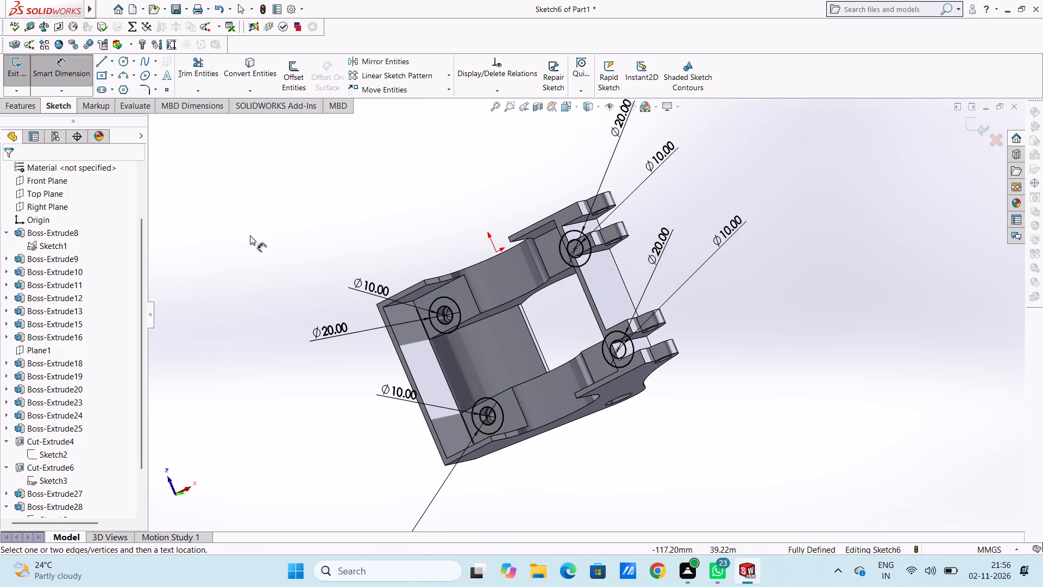
Extrude the ring profiles around the four mounting holes as blind bosses 12 mm deep.
click(63, 71)
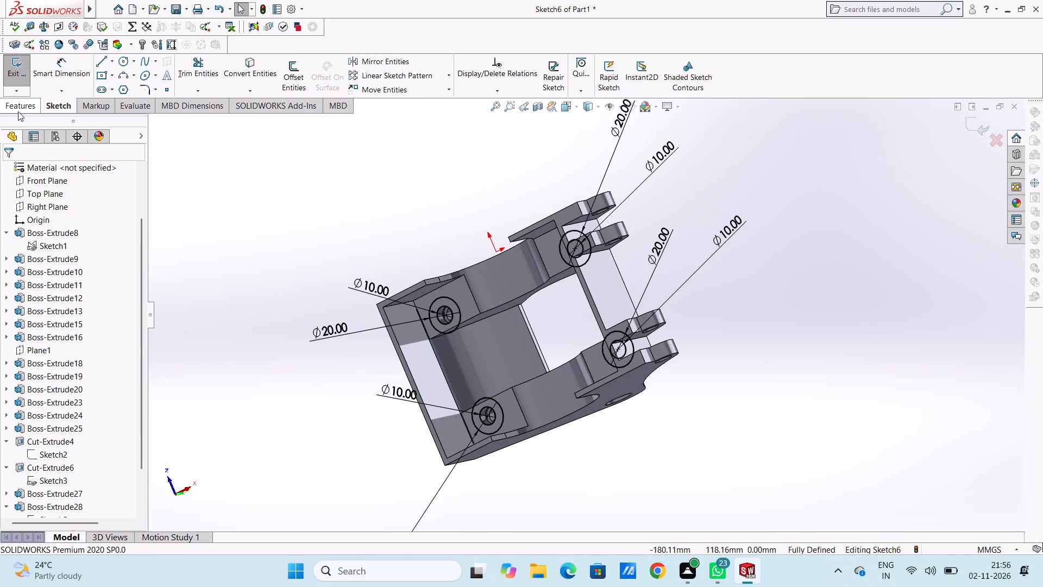
click(18, 111)
click(23, 75)
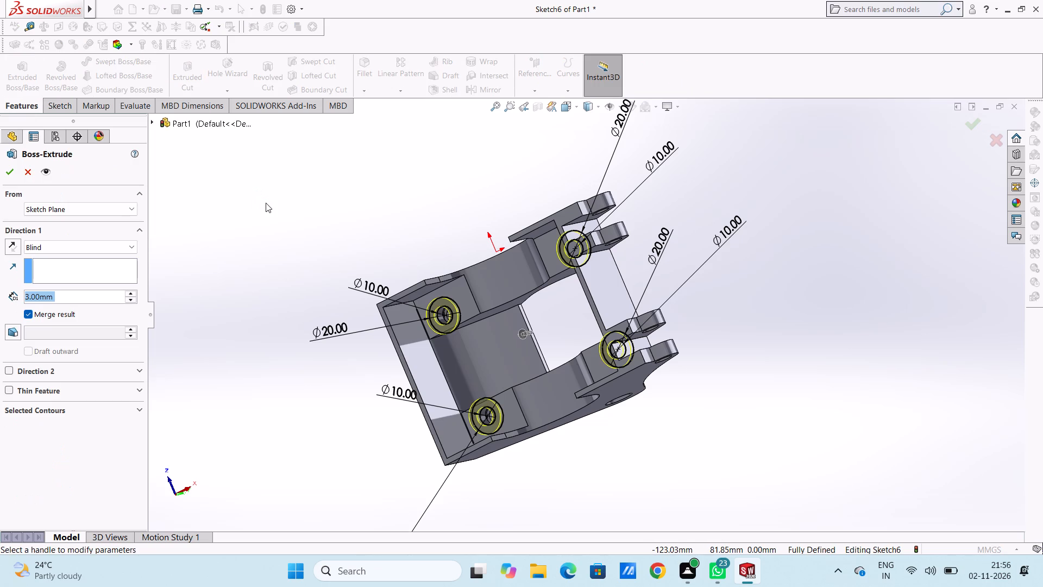
text(12)
key(Return)
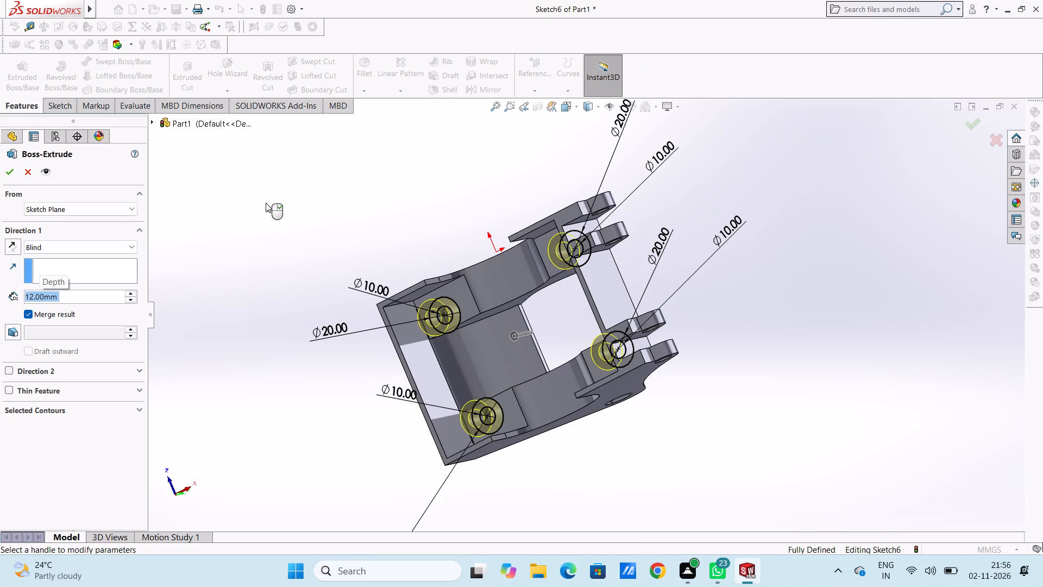
click(10, 172)
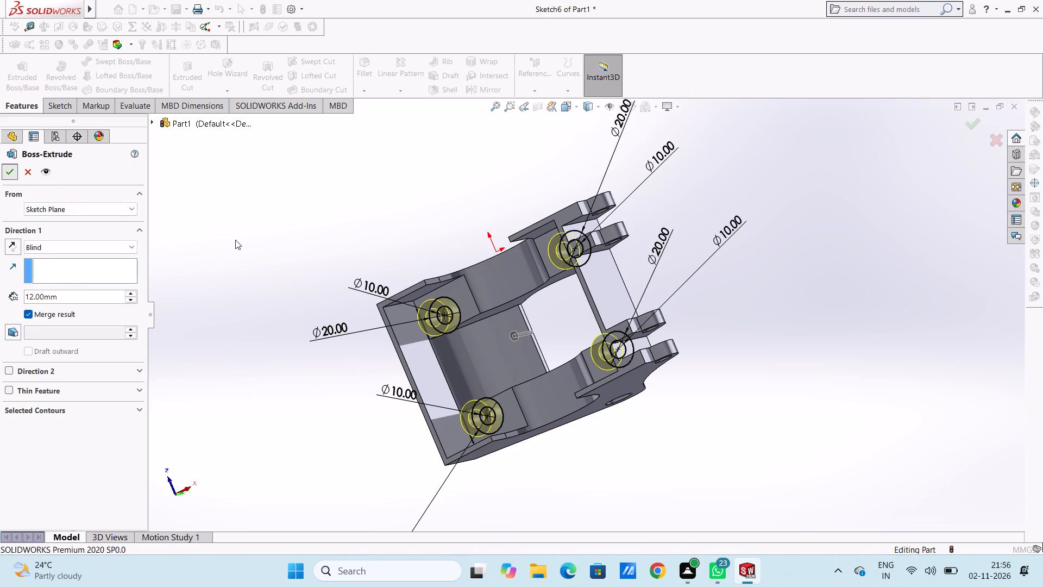
click(235, 239)
Reuse the ring sketch of the new bosses for a second Boss-Extrude, Up To Surface, ending at the curved face between the side plates.
middle_drag(256, 240, 244, 259)
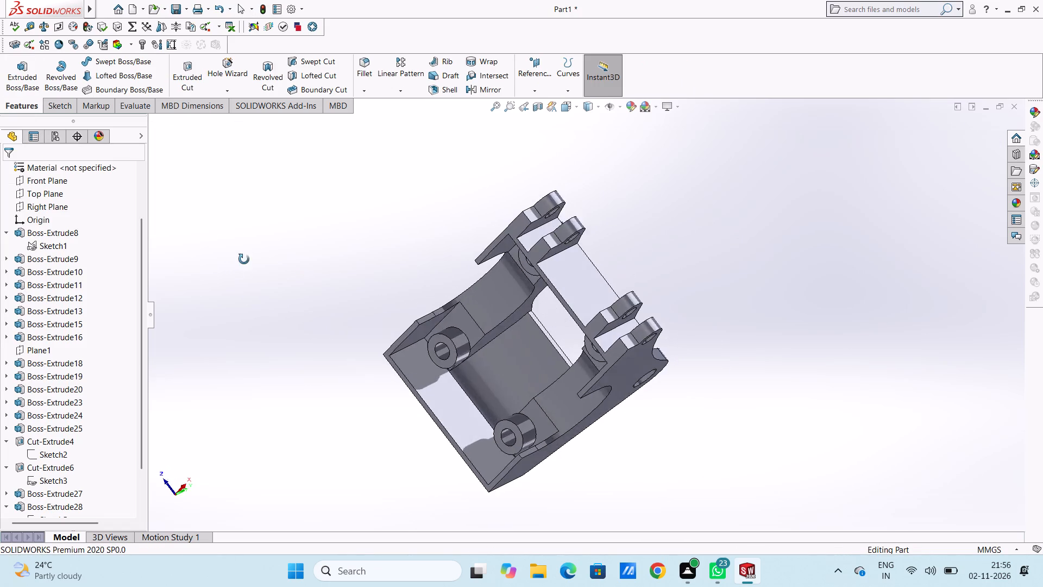
middle_drag(244, 259, 224, 259)
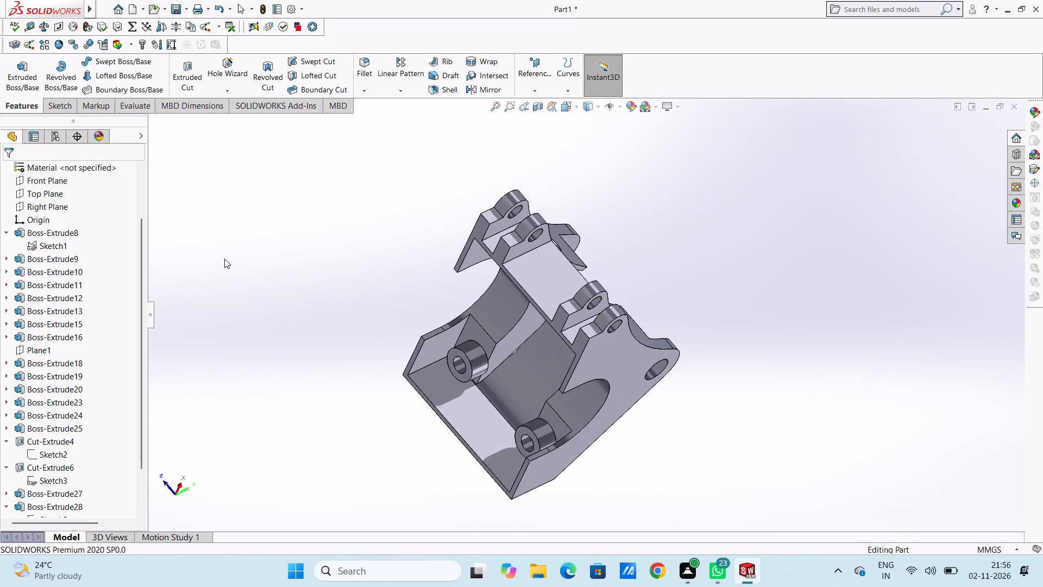
middle_drag(295, 317, 282, 291)
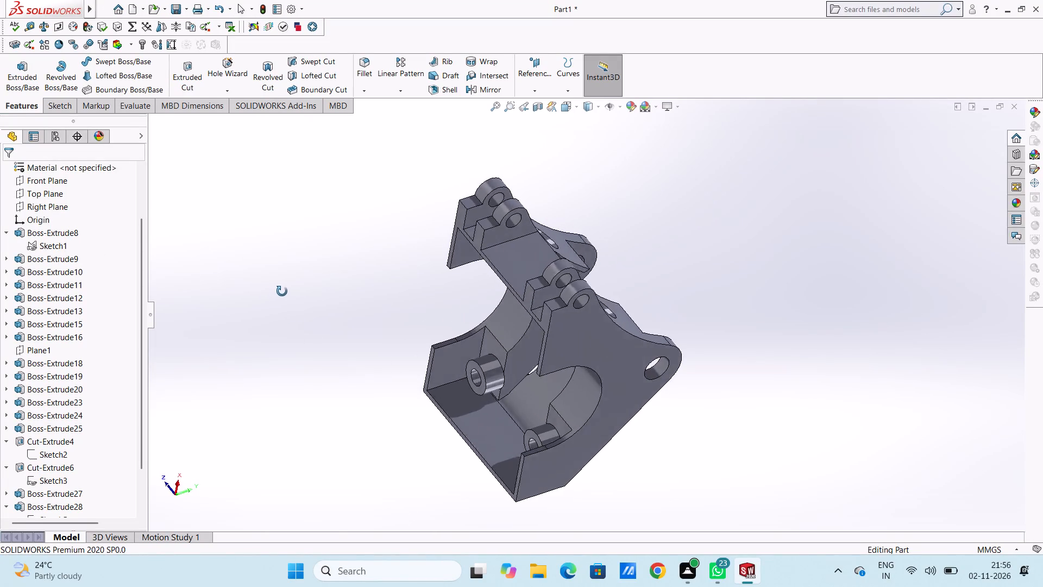
middle_drag(282, 291, 331, 329)
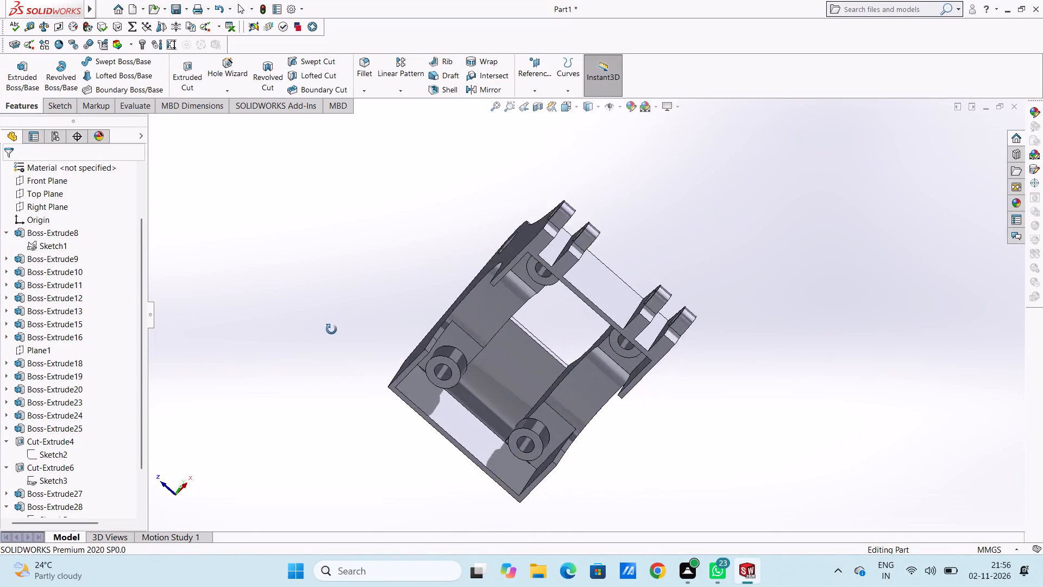
middle_drag(331, 329, 332, 375)
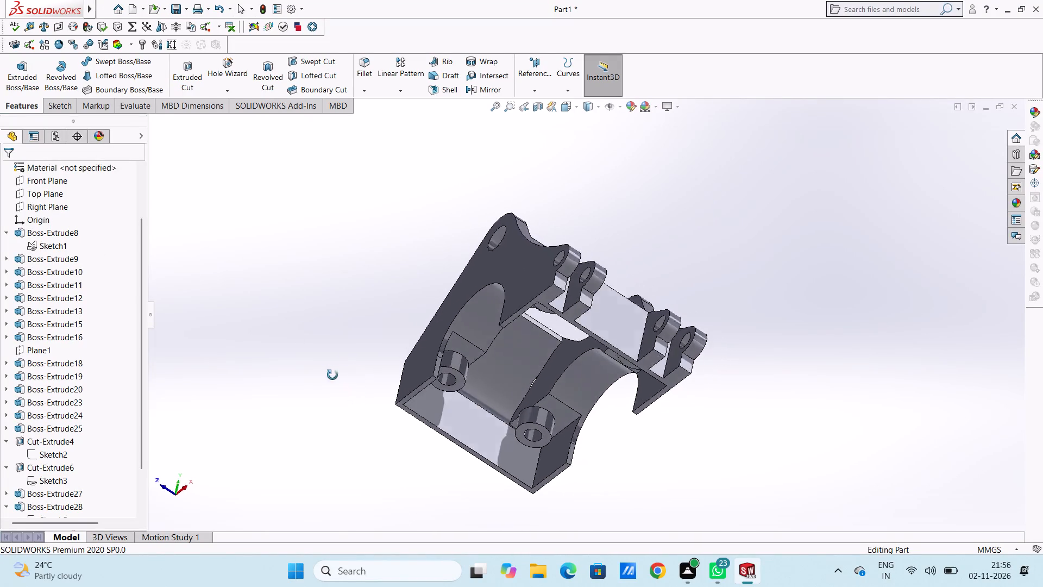
middle_drag(332, 375, 291, 324)
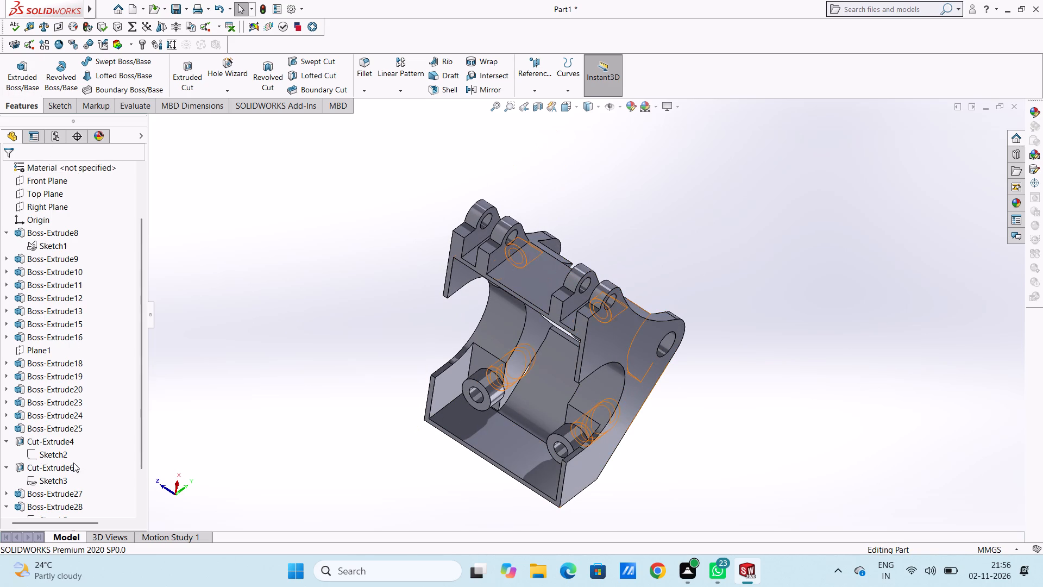
scroll(70, 492, down, 7)
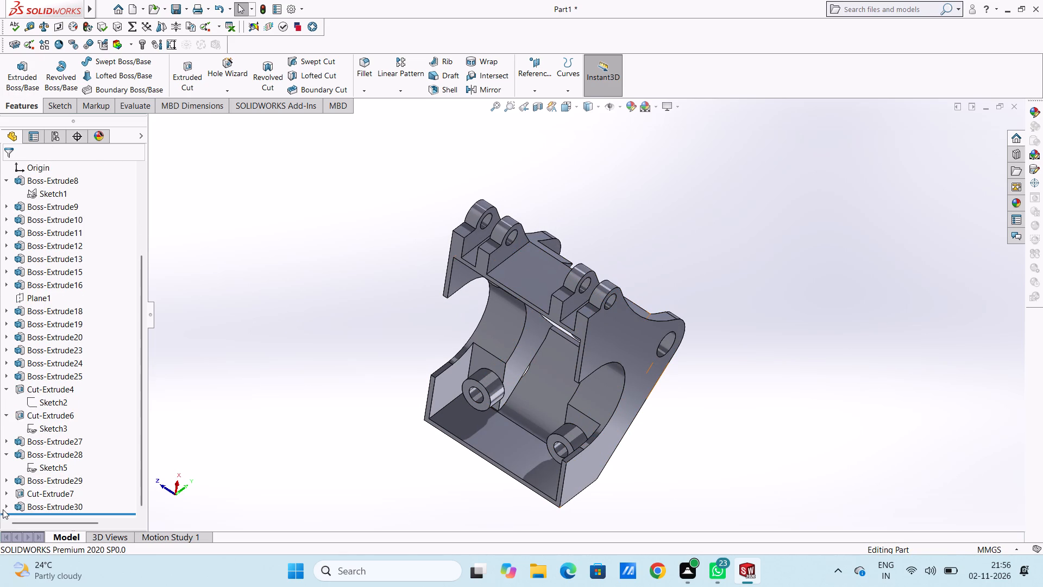
click(4, 508)
click(41, 503)
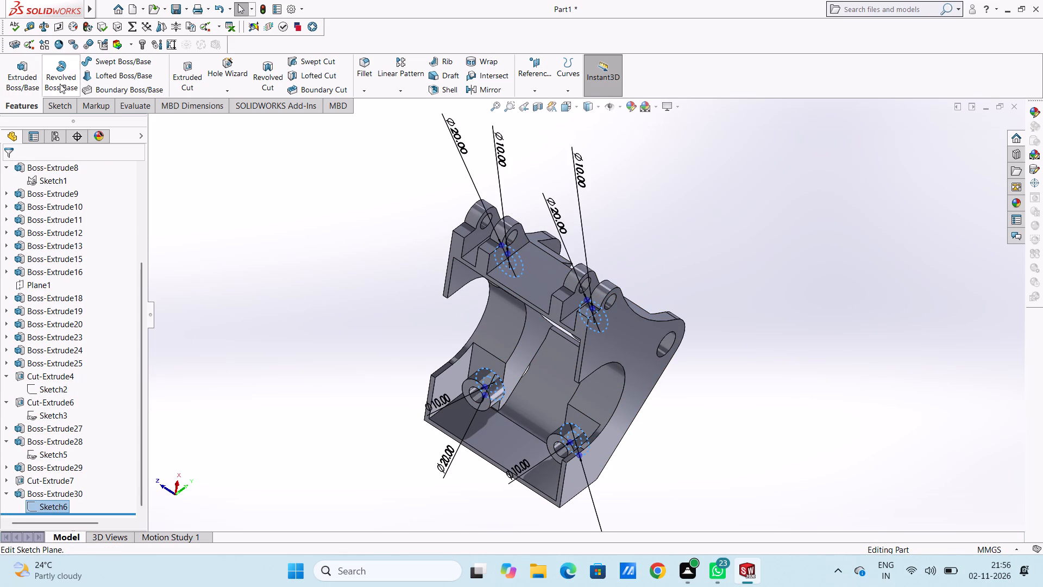
click(21, 69)
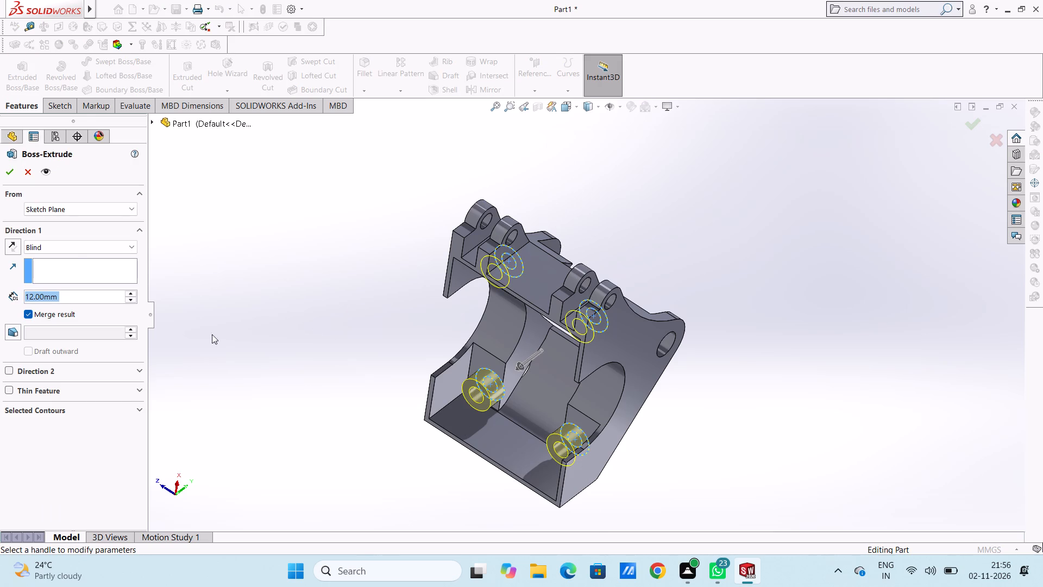
click(74, 253)
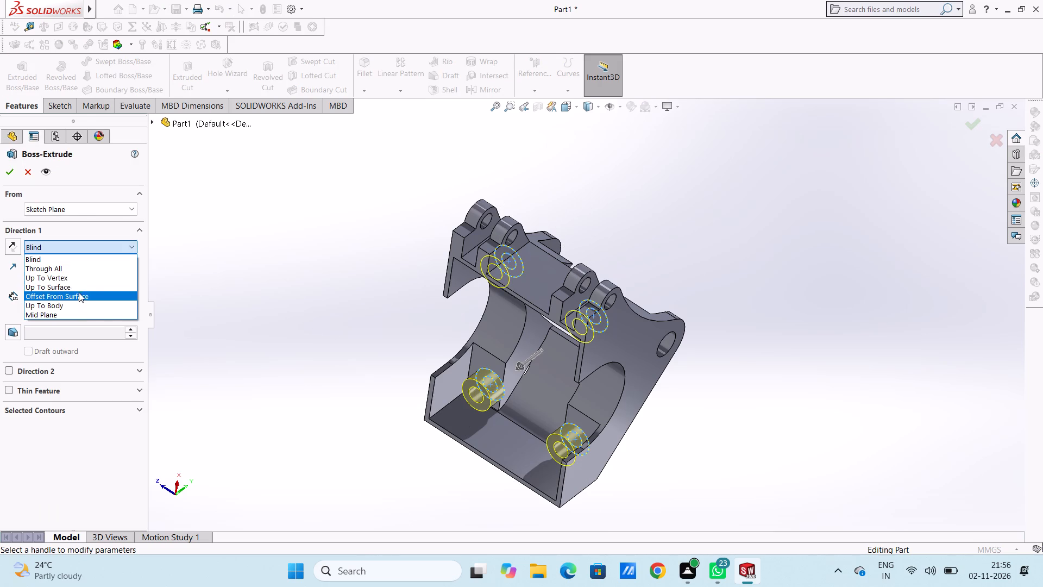
click(78, 286)
middle_drag(333, 318, 347, 313)
scroll(524, 403, down, 4)
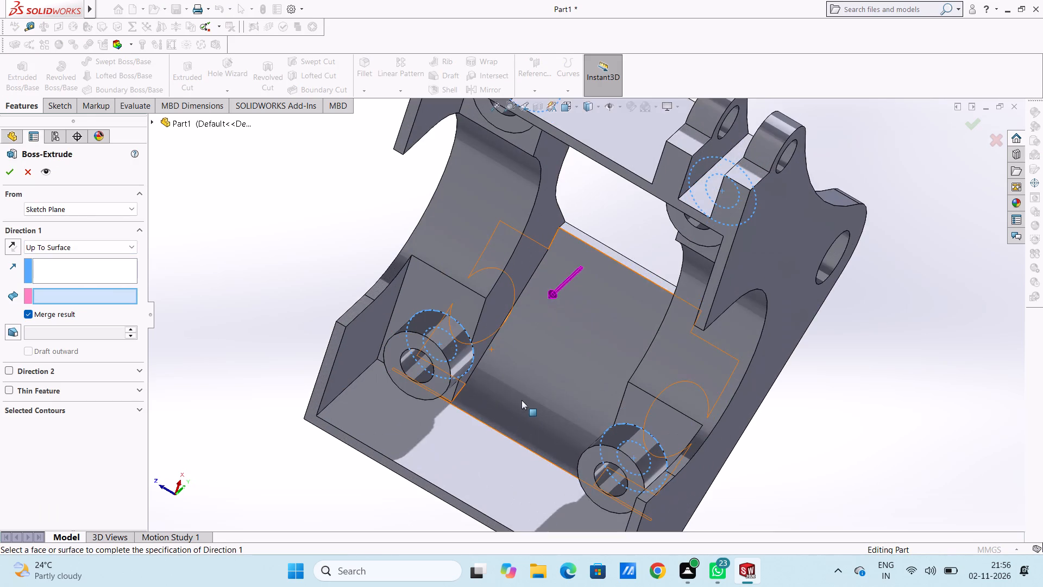
middle_drag(519, 383, 497, 339)
click(508, 364)
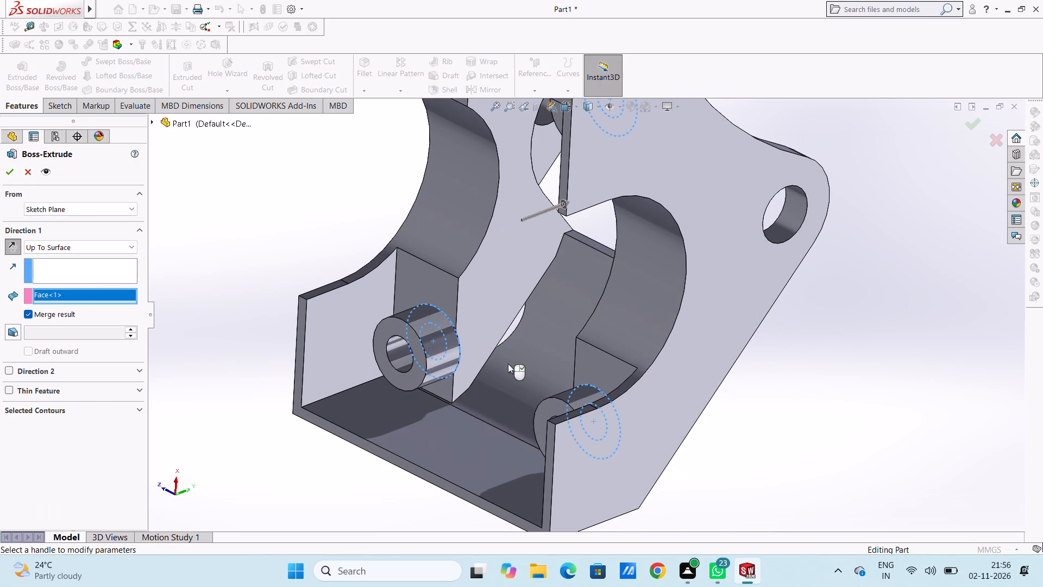
click(8, 172)
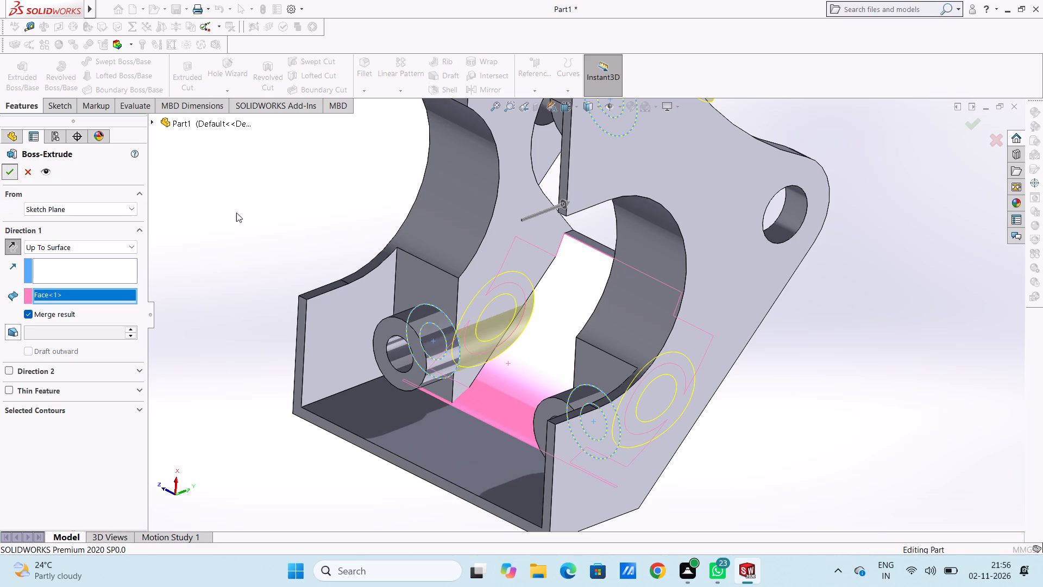
Examine the extruded ring bosses around the four mounting holes from above, below and the sides of the bracket.
scroll(267, 221, up, 4)
middle_drag(311, 261, 351, 351)
click(311, 325)
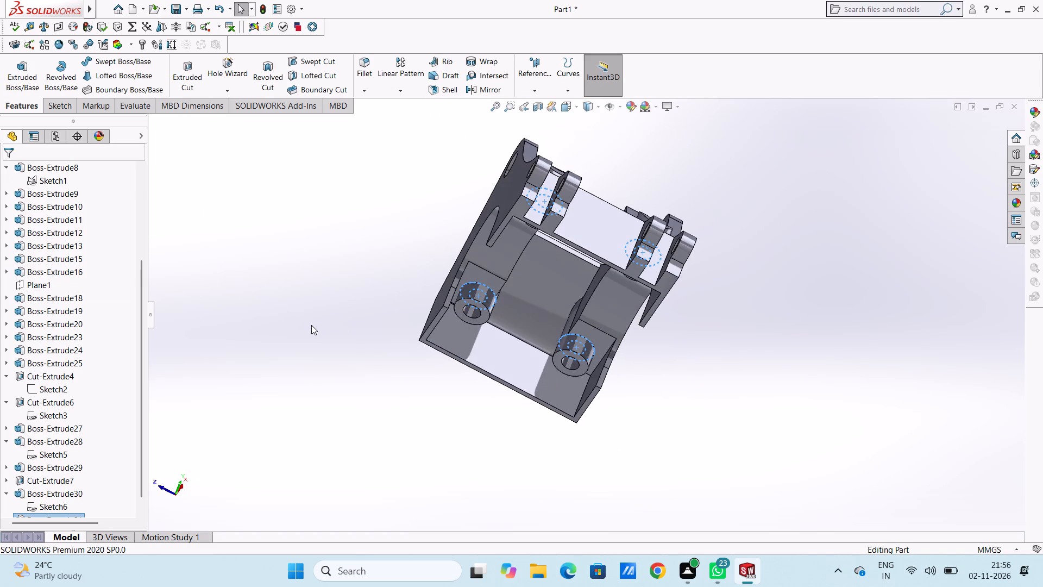
middle_drag(293, 272, 307, 351)
middle_drag(322, 237, 382, 381)
middle_drag(376, 255, 399, 363)
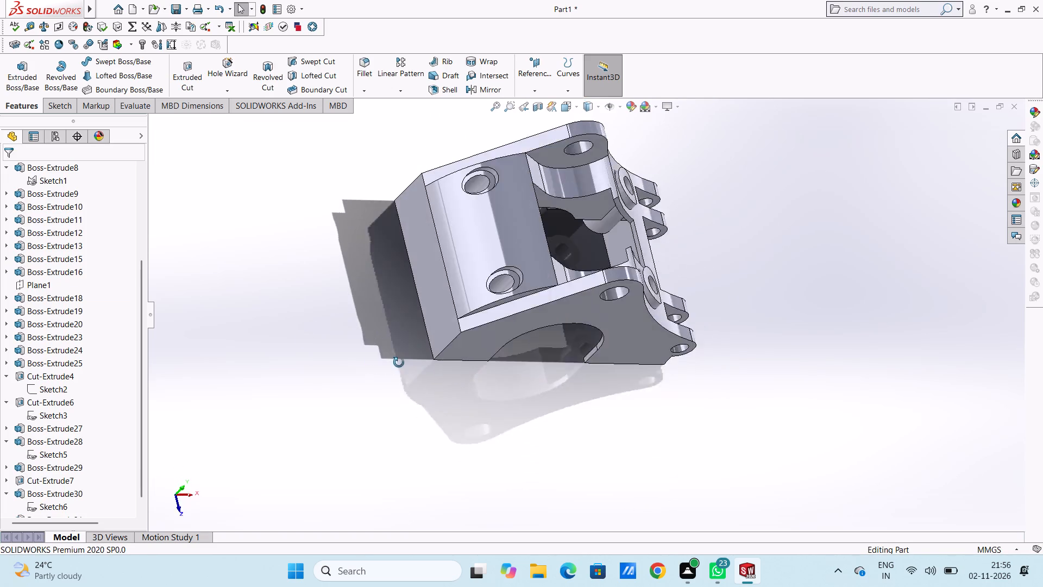
middle_drag(399, 363, 337, 311)
scroll(376, 321, up, 3)
middle_drag(407, 341, 449, 320)
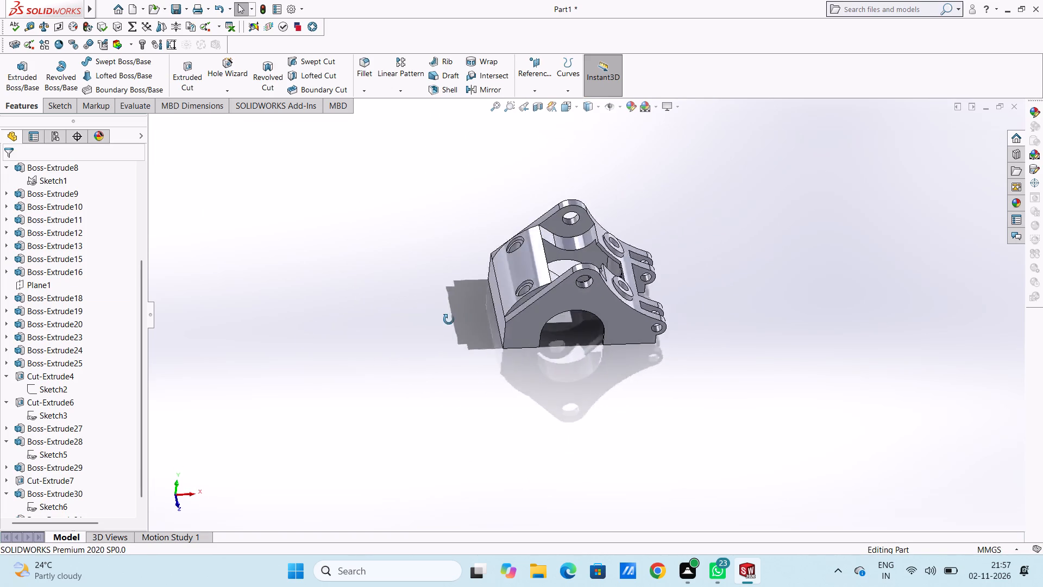
middle_drag(449, 320, 384, 264)
middle_drag(365, 247, 363, 241)
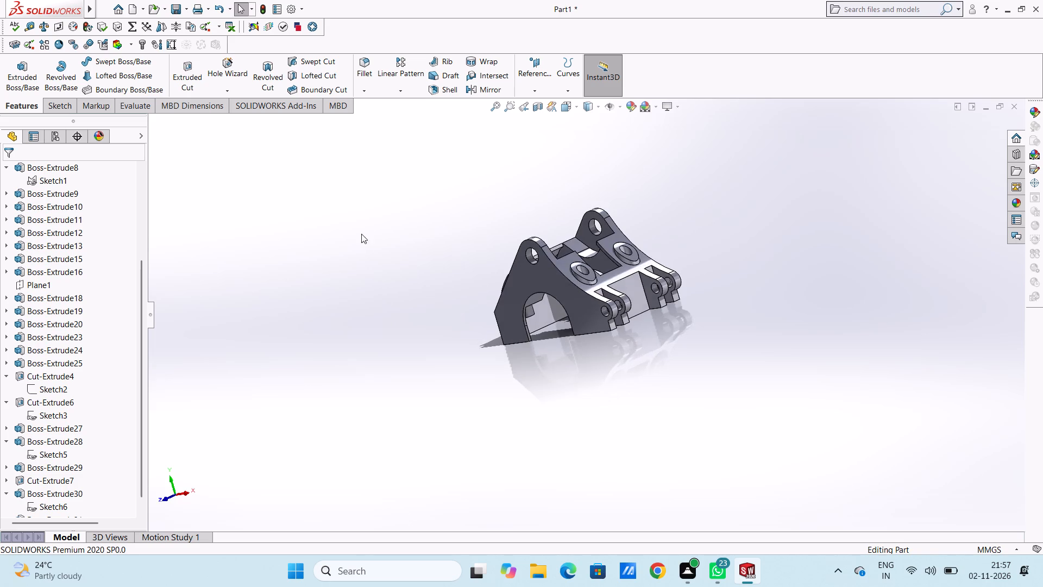
middle_drag(413, 361, 366, 190)
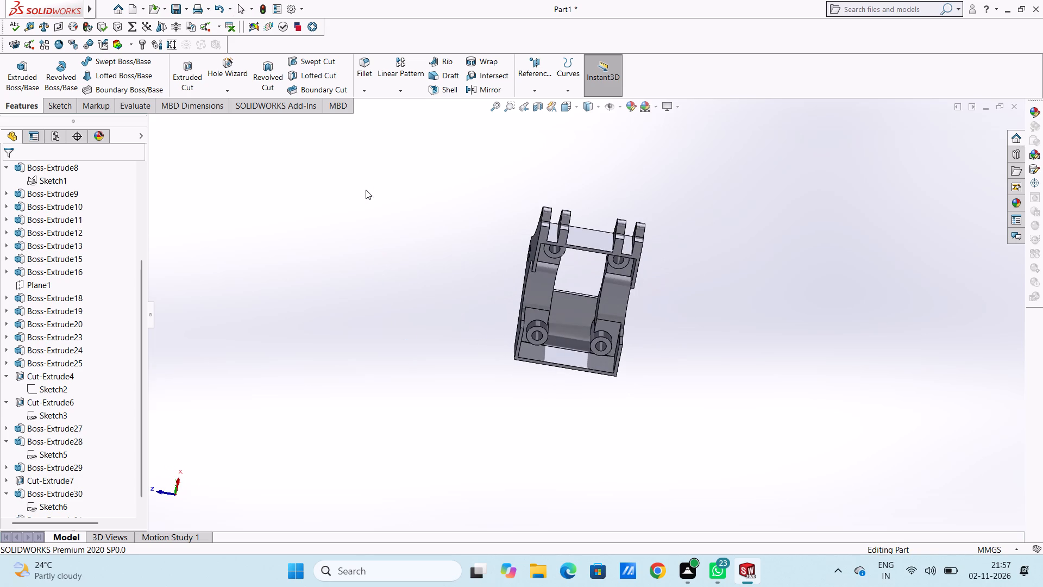
middle_drag(364, 253, 366, 406)
middle_drag(399, 279, 403, 380)
middle_drag(384, 303, 396, 379)
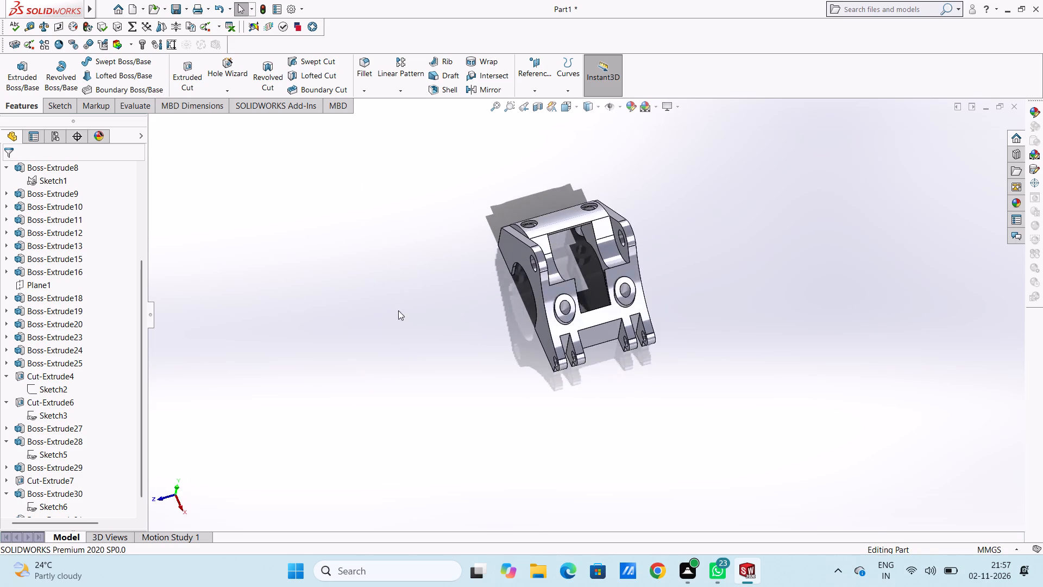
middle_click(398, 311)
middle_drag(415, 369, 415, 359)
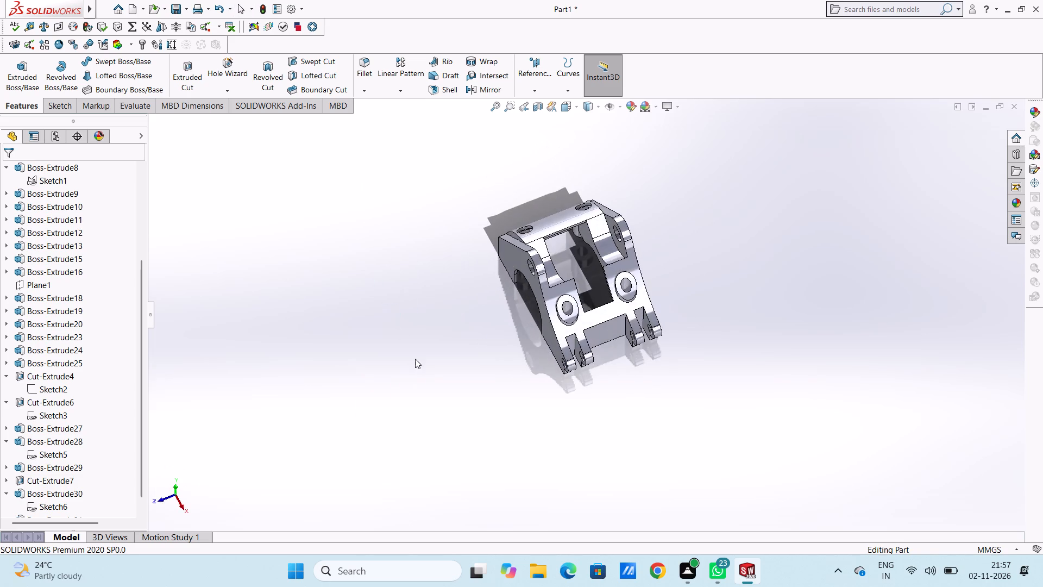
middle_drag(415, 359, 410, 299)
middle_drag(412, 364, 410, 283)
middle_drag(419, 364, 423, 247)
middle_drag(421, 348, 424, 247)
middle_drag(418, 346, 411, 300)
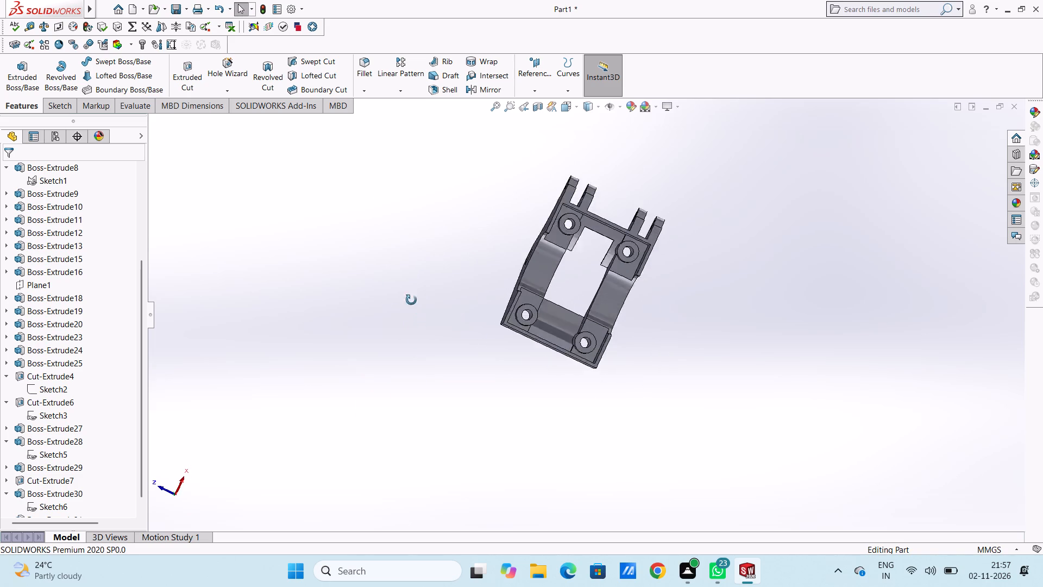
middle_drag(411, 300, 376, 335)
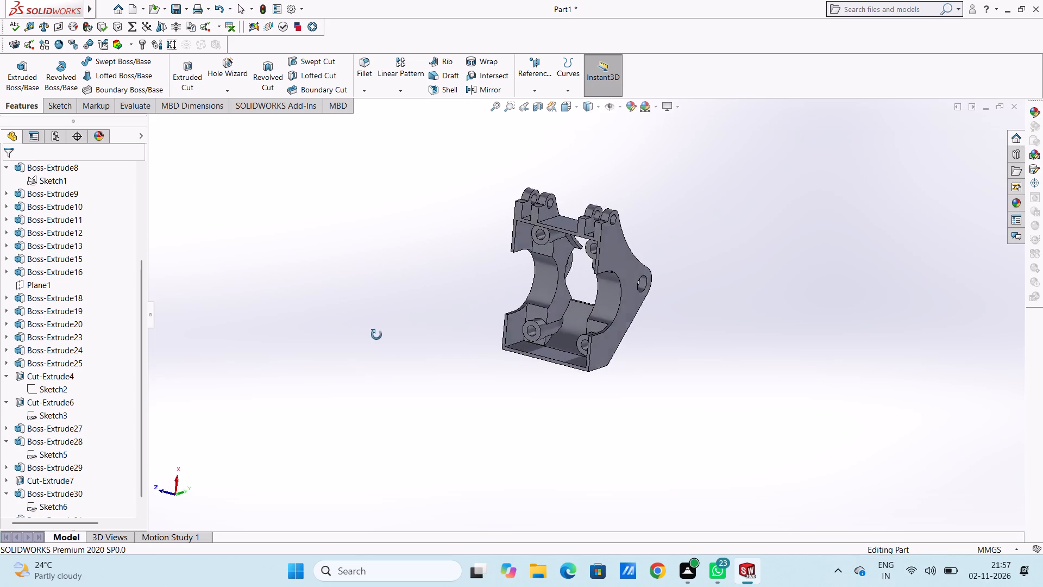
middle_drag(376, 335, 395, 419)
middle_drag(396, 322, 413, 415)
middle_drag(418, 314, 441, 393)
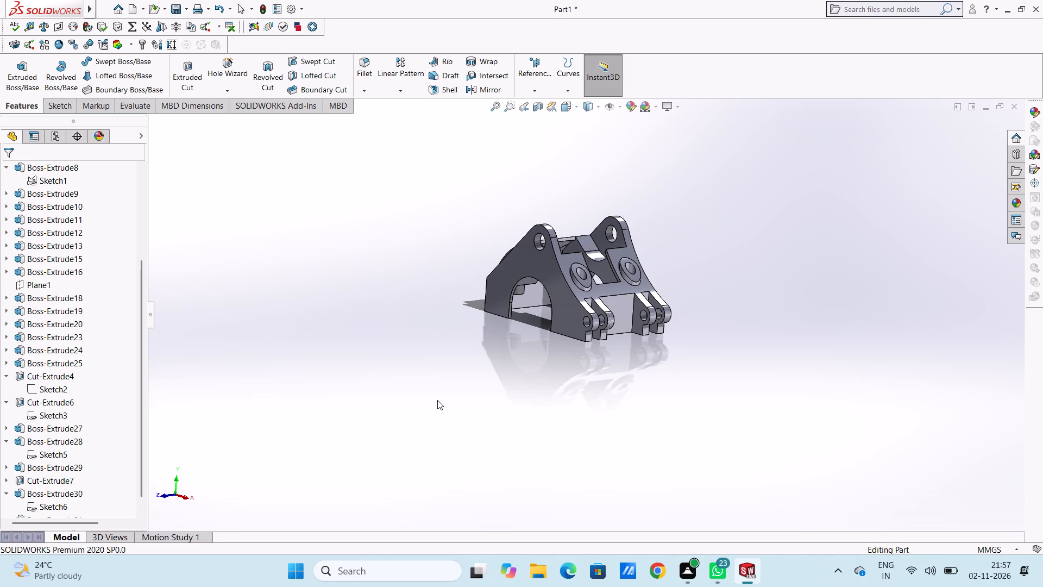
Undo the Up To Surface extrusion of the ring sketch.
key(ctrl+z)
Reuse the ring sketch of the four mounting-hole bosses for a merged Boss-Extrude, Up To Body, ending at the bracket body.
scroll(332, 327, down, 1)
middle_drag(329, 330, 356, 298)
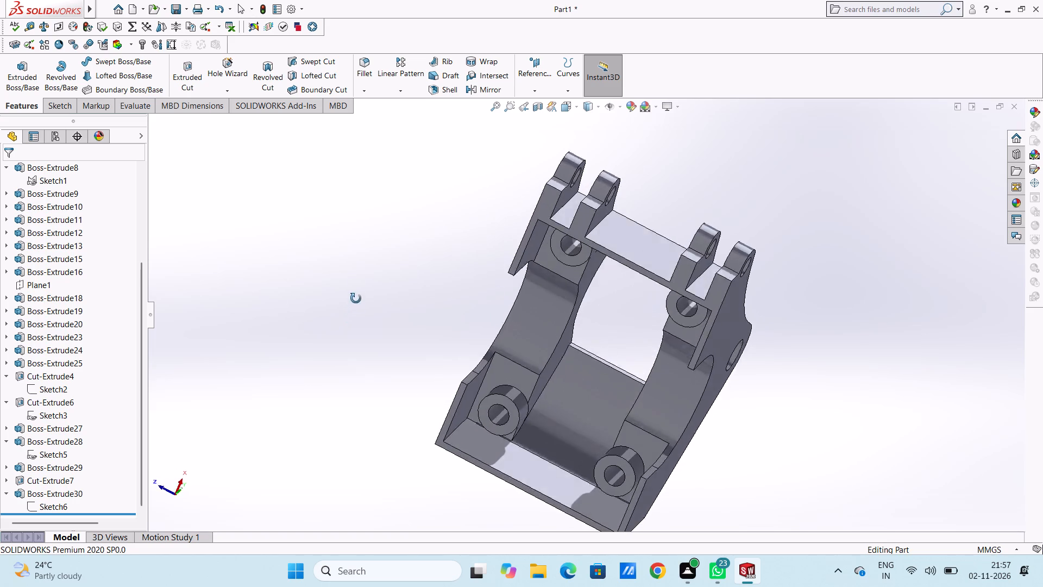
middle_drag(356, 298, 342, 243)
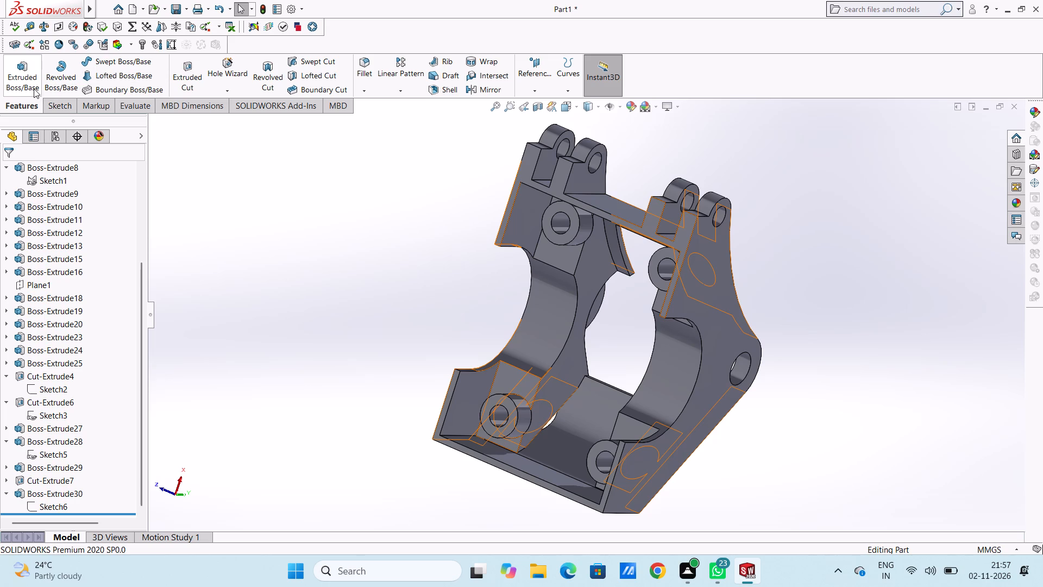
click(60, 508)
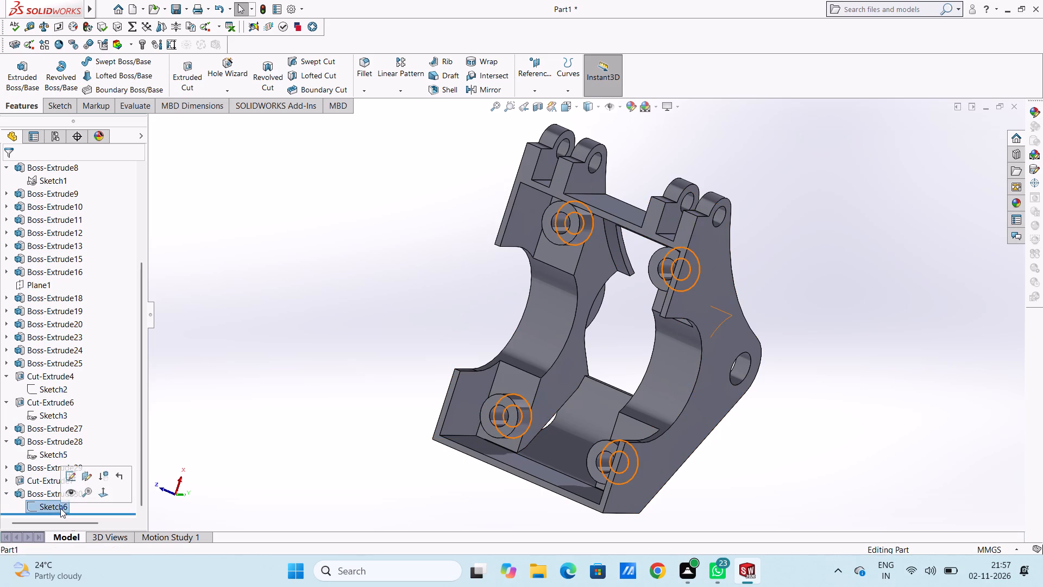
click(22, 71)
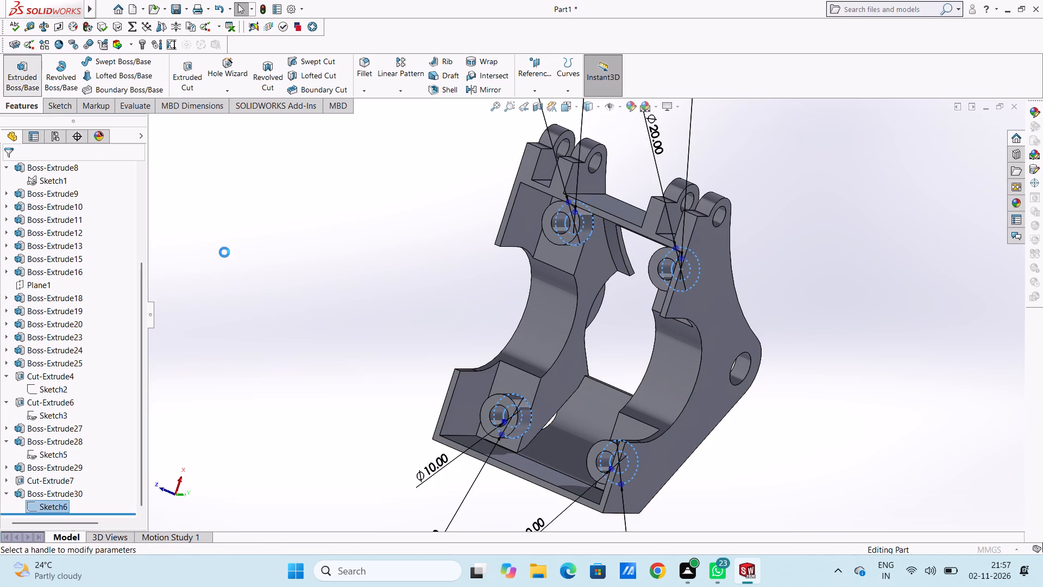
click(83, 246)
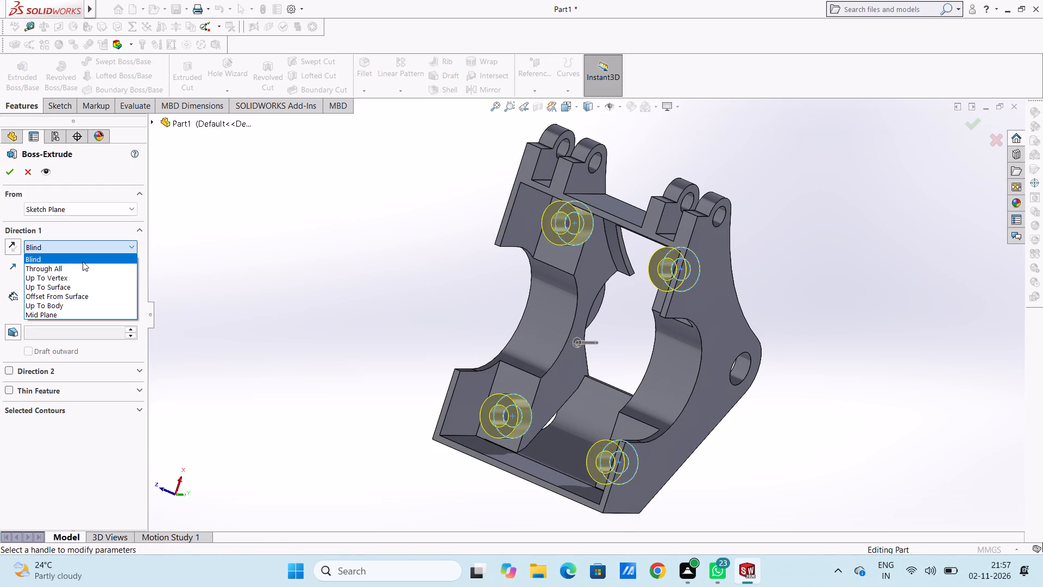
click(80, 303)
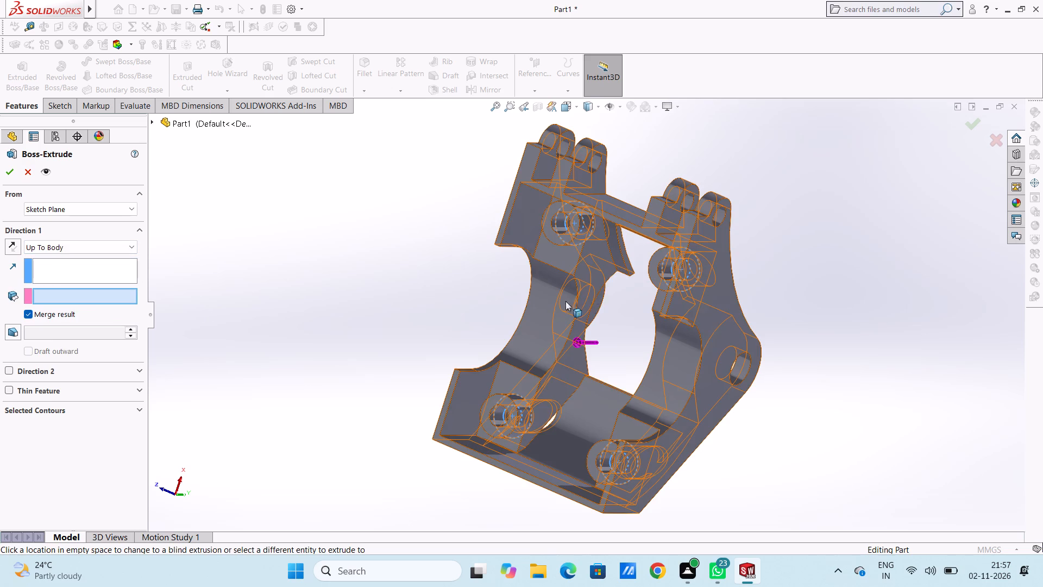
middle_drag(605, 309, 600, 245)
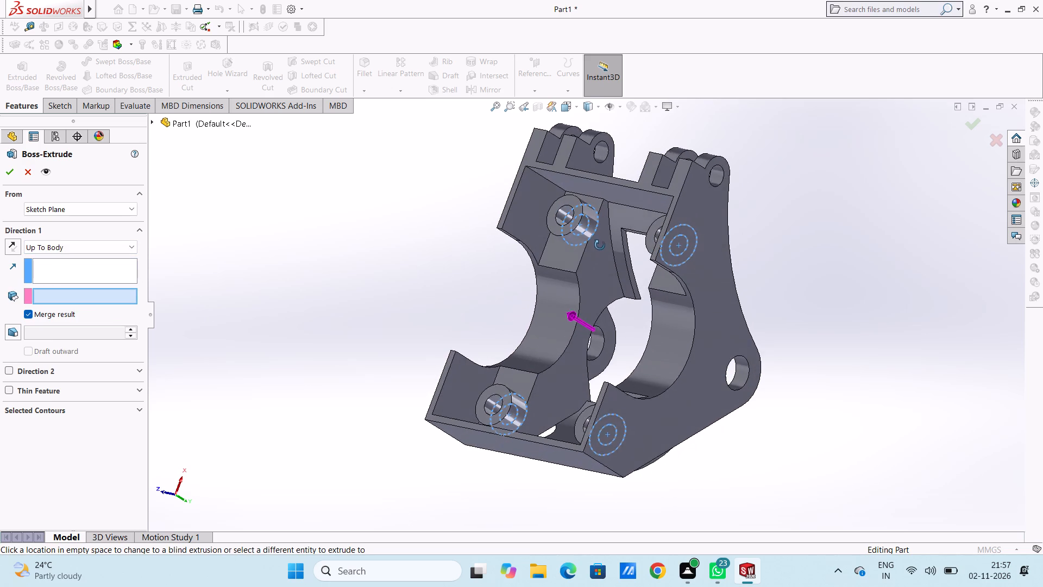
middle_drag(600, 245, 600, 244)
click(620, 221)
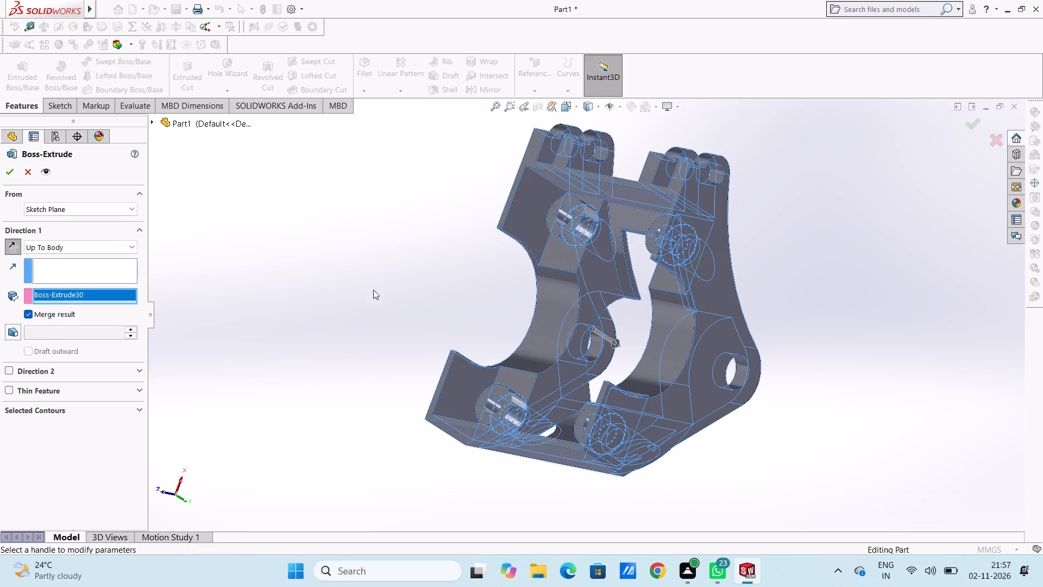
click(6, 170)
click(352, 239)
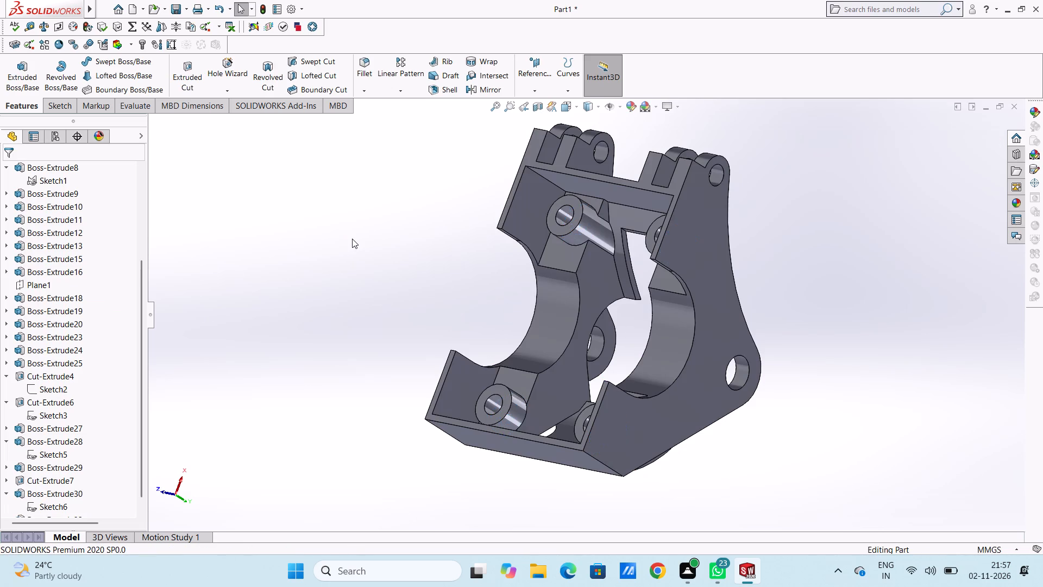
Examine how the extended ring bosses meet the curved cover and the lug-side plate from several angles.
middle_drag(354, 232, 368, 385)
middle_drag(326, 298, 338, 403)
middle_drag(318, 332, 338, 426)
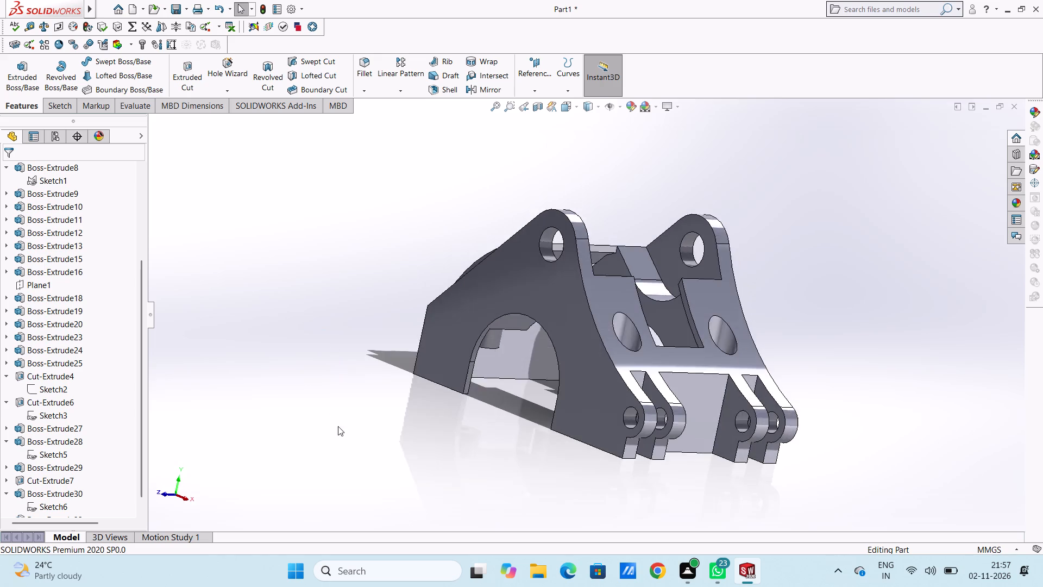
middle_drag(304, 286, 311, 382)
scroll(348, 414, up, 2)
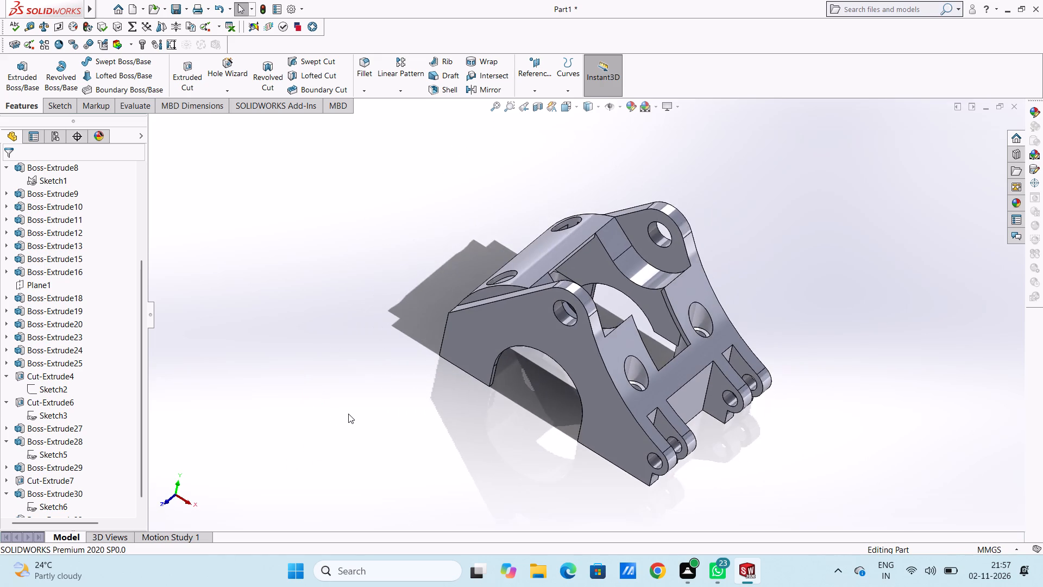
middle_drag(348, 413, 343, 447)
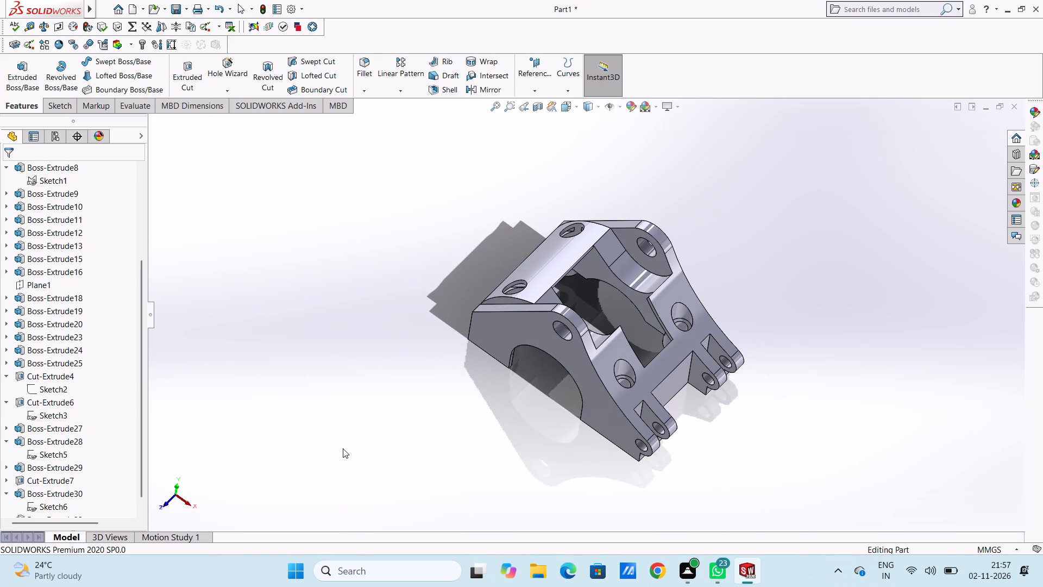
key(ctrl+7)
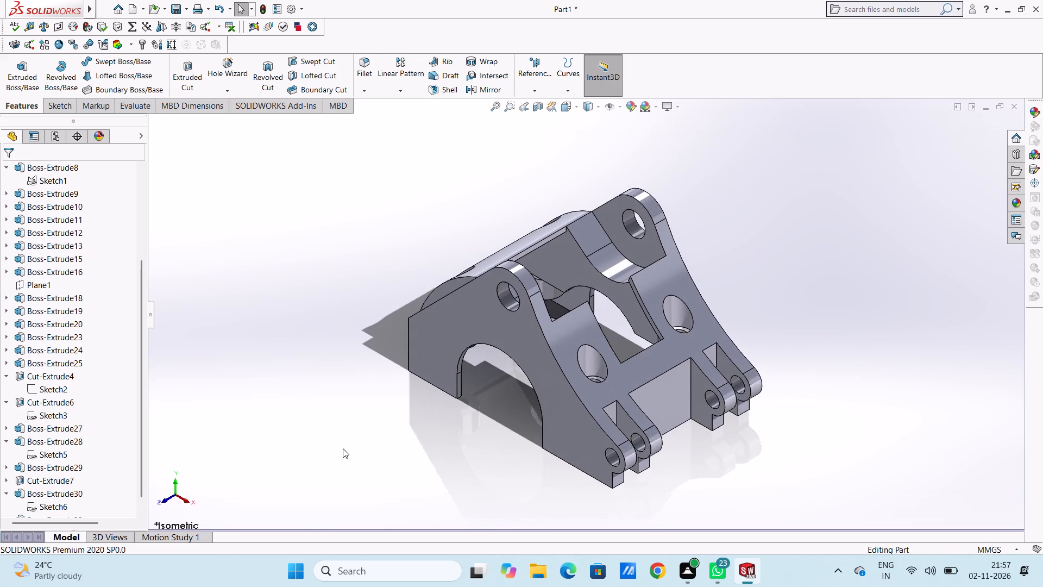
key(Escape)
key(Escape)
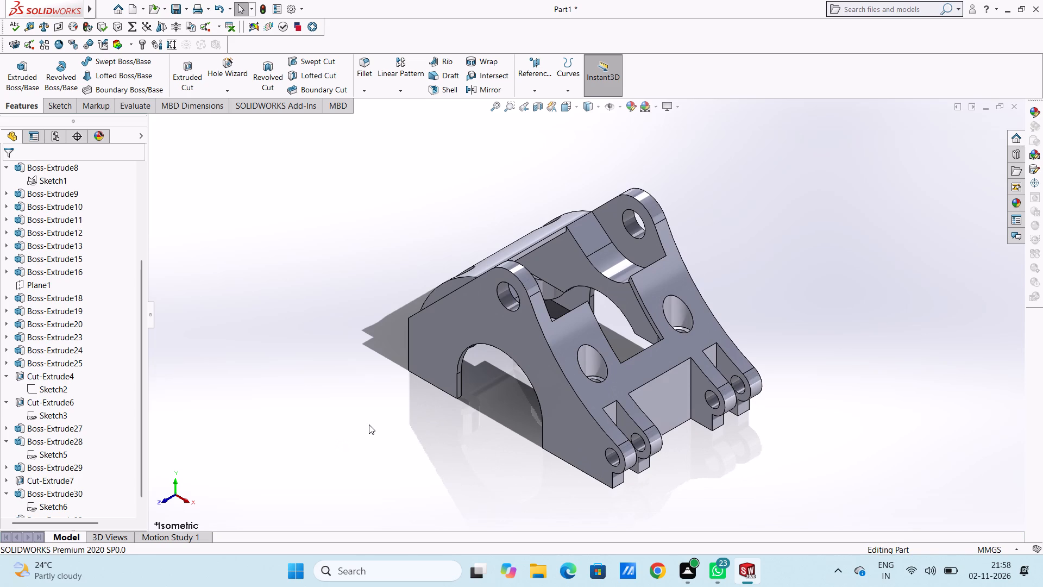
scroll(369, 423, up, 2)
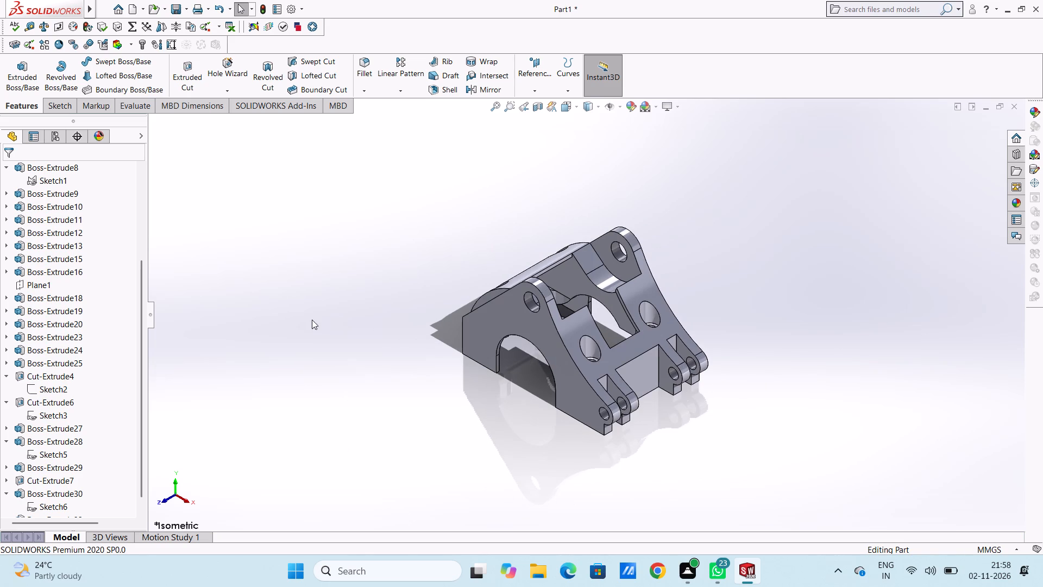
middle_drag(322, 326, 281, 322)
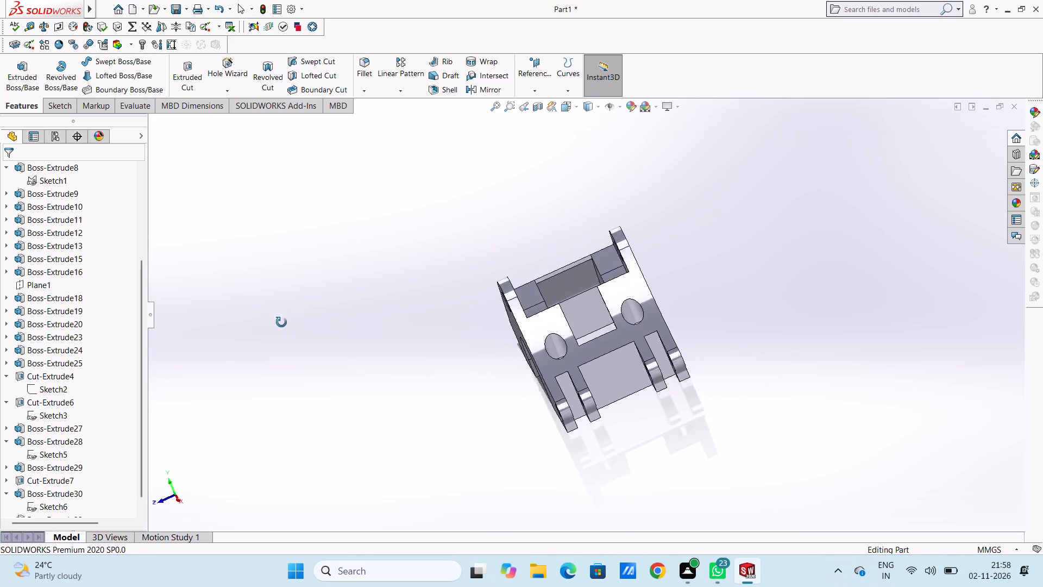
middle_drag(281, 322, 292, 328)
middle_drag(363, 376, 344, 302)
middle_drag(352, 393, 343, 322)
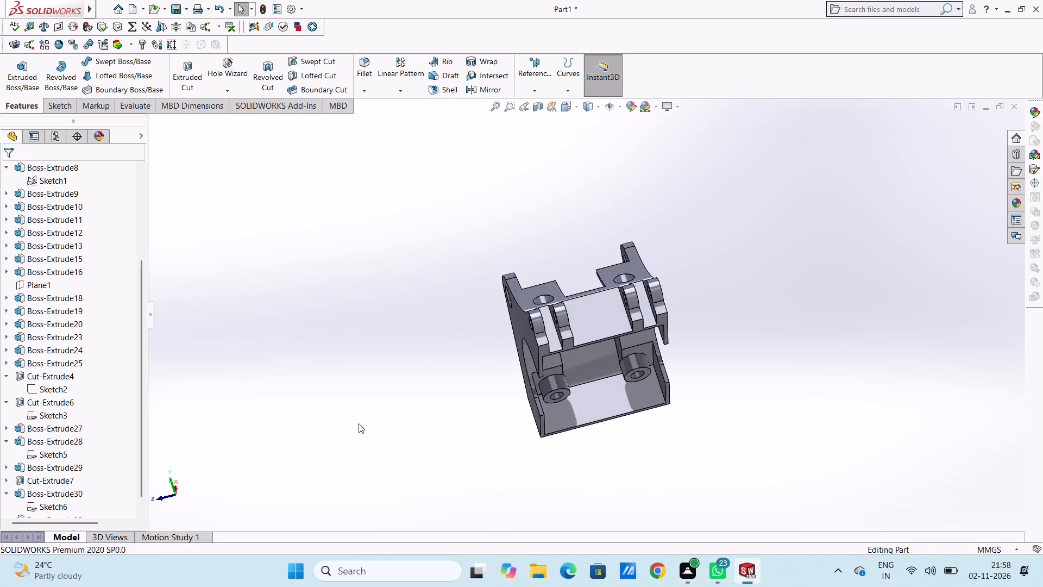
middle_drag(362, 413, 392, 298)
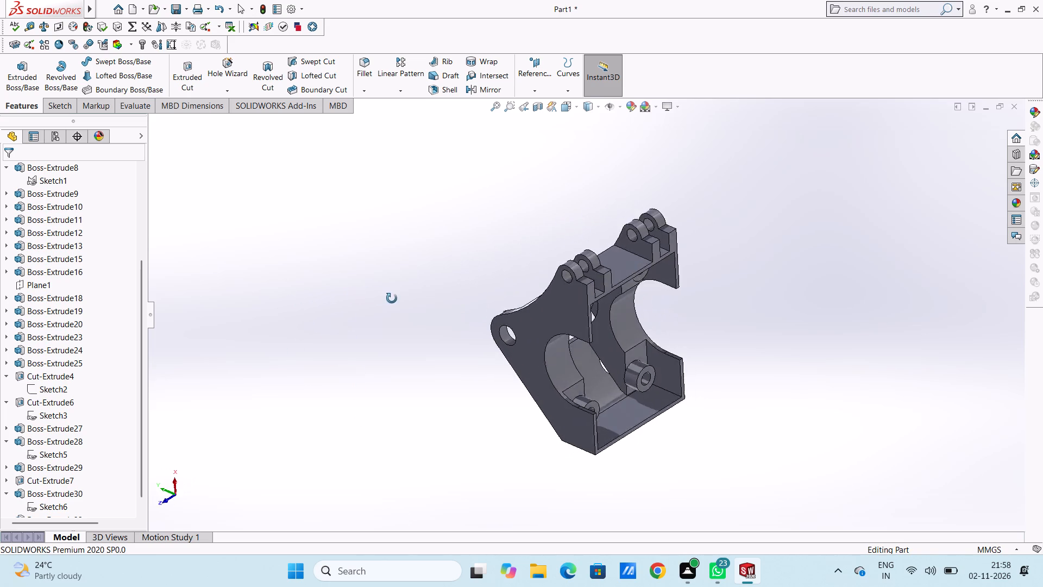
middle_drag(392, 298, 328, 357)
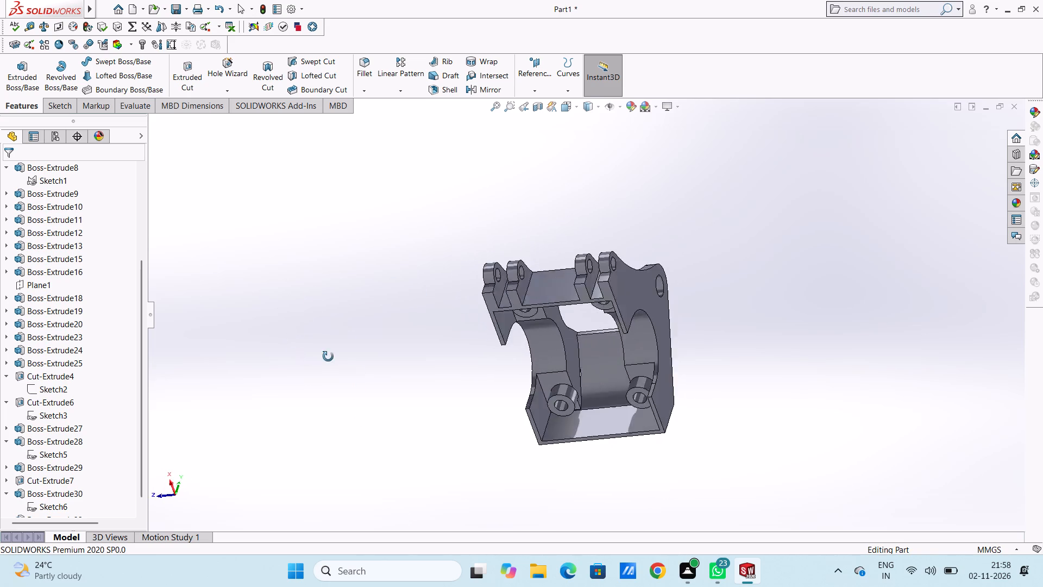
middle_drag(328, 357, 304, 295)
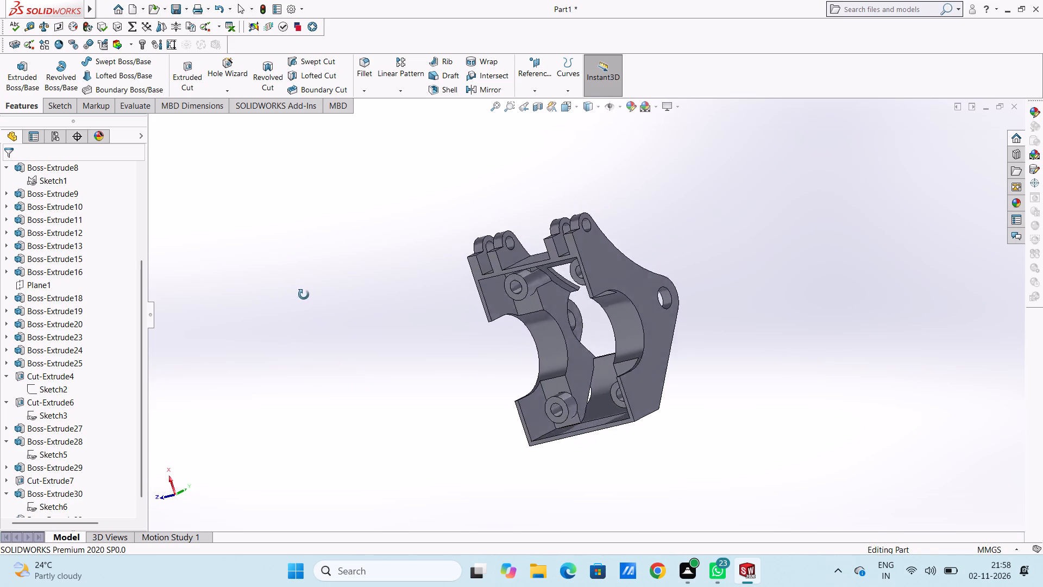
middle_drag(304, 295, 293, 299)
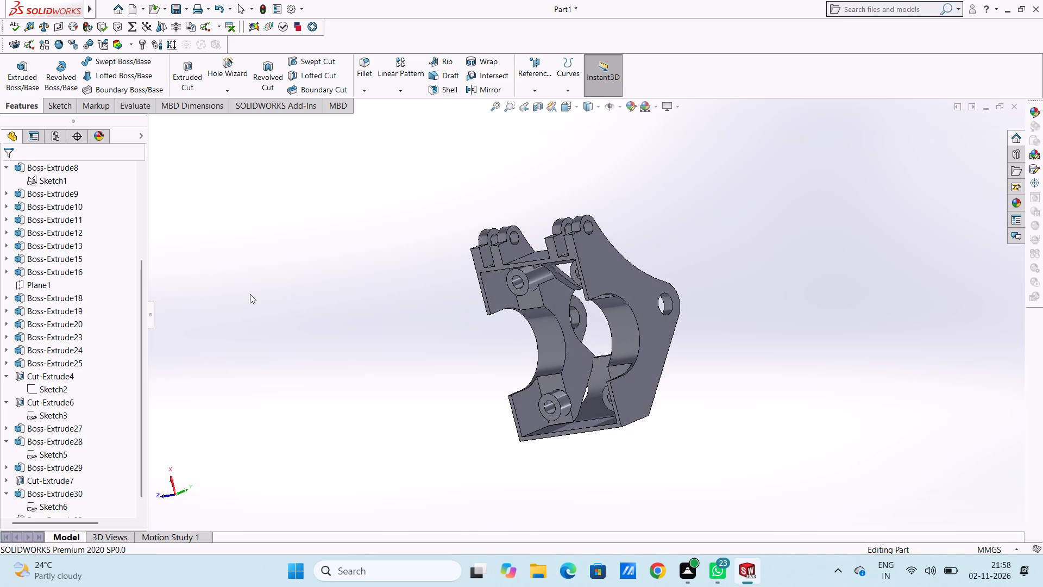
Reuse the ring sketch of the four mounting-hole bosses for a merged Boss-Extrude and try Up To Surface on a ring boss face.
click(60, 503)
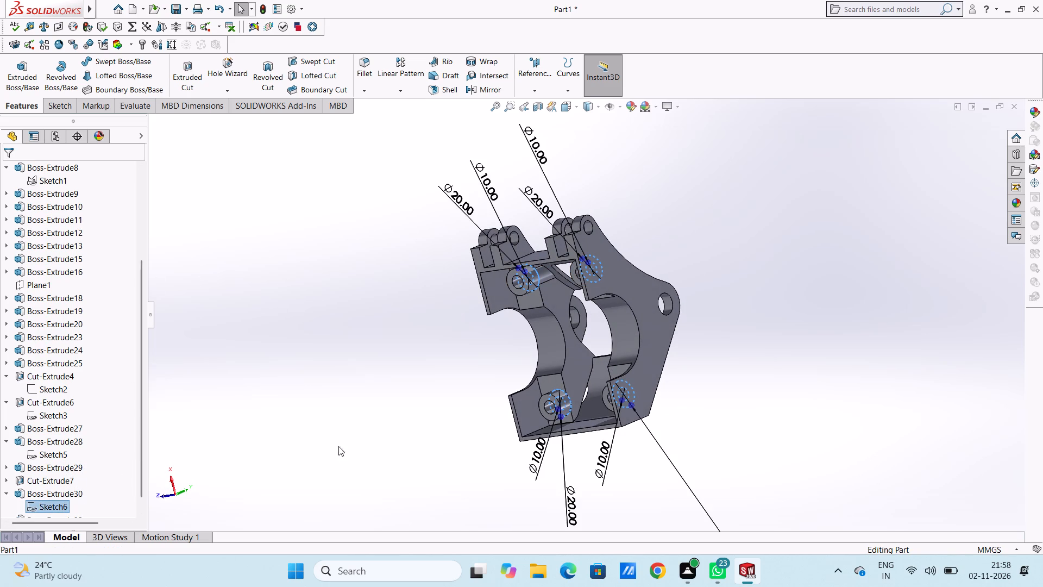
middle_drag(410, 445, 437, 400)
scroll(599, 396, down, 6)
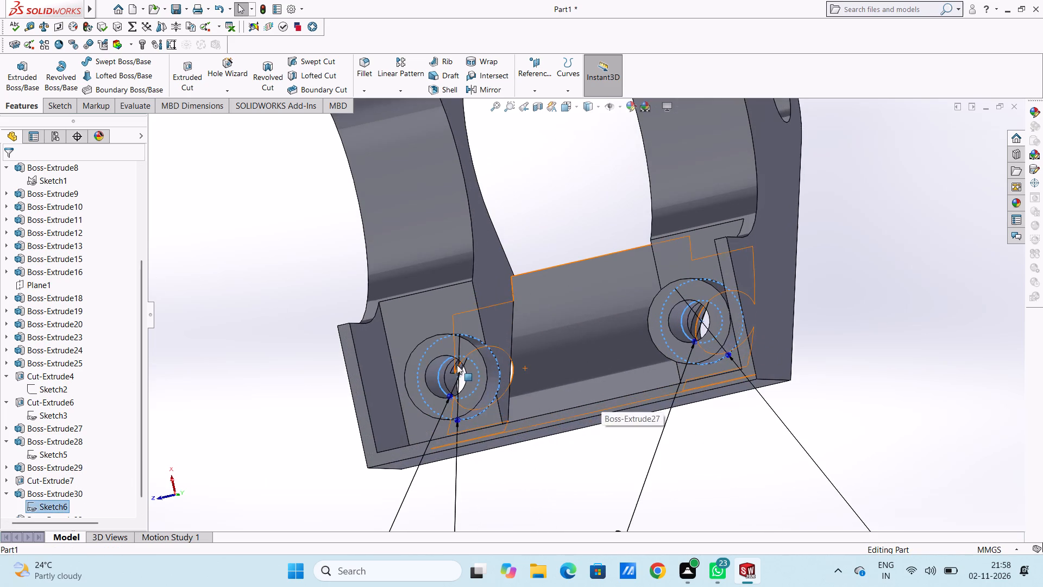
scroll(457, 364, up, 5)
click(26, 68)
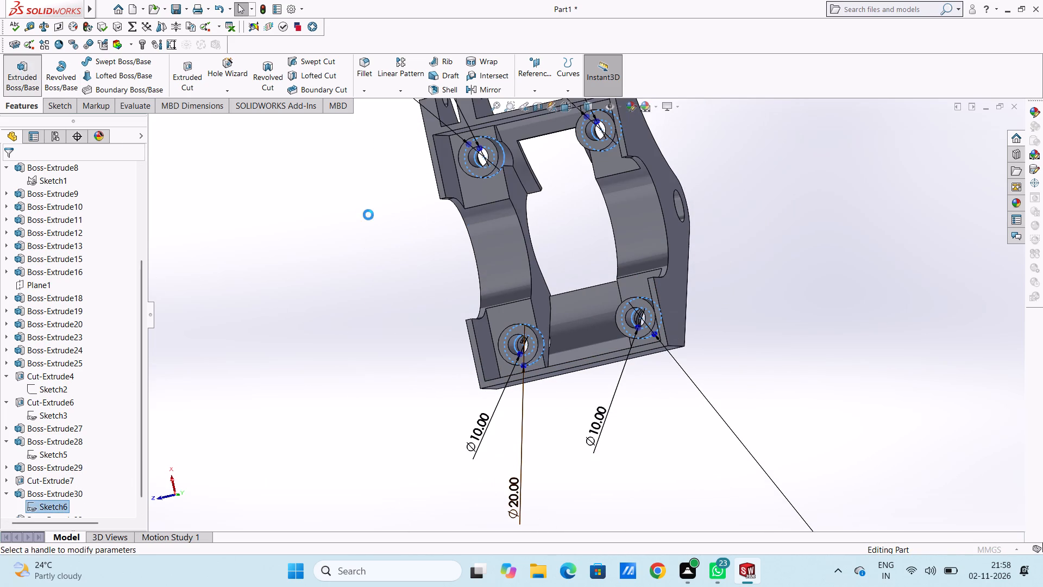
middle_drag(528, 193, 534, 246)
scroll(510, 191, down, 4)
middle_drag(508, 183, 507, 162)
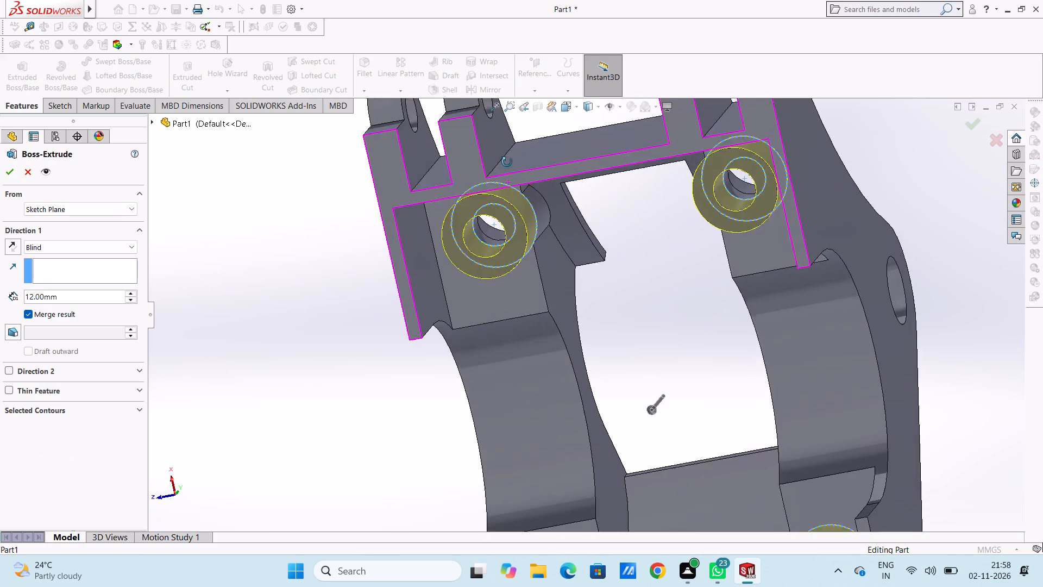
middle_drag(507, 162, 504, 134)
scroll(504, 162, up, 1)
click(539, 248)
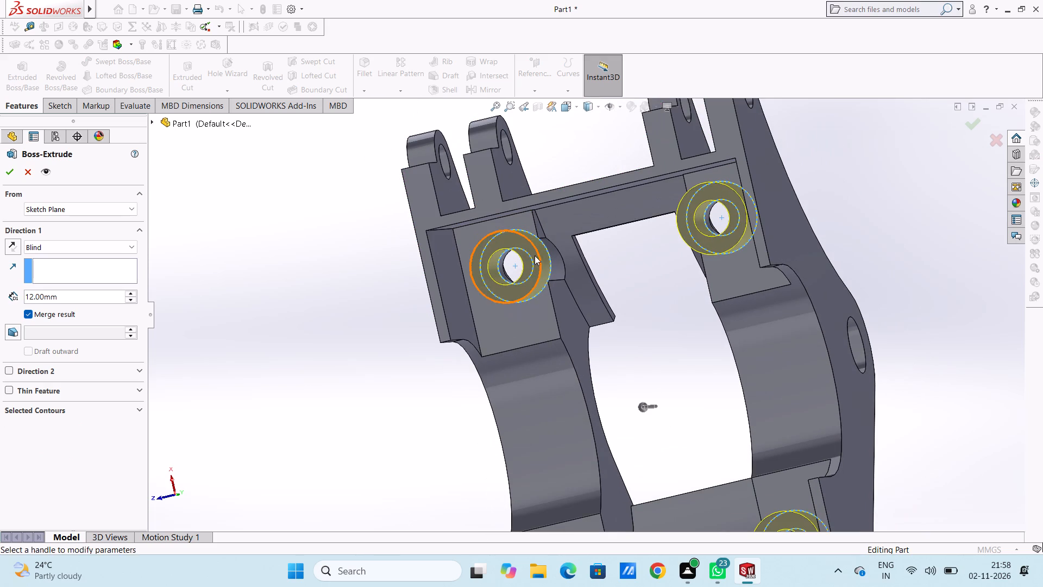
click(530, 251)
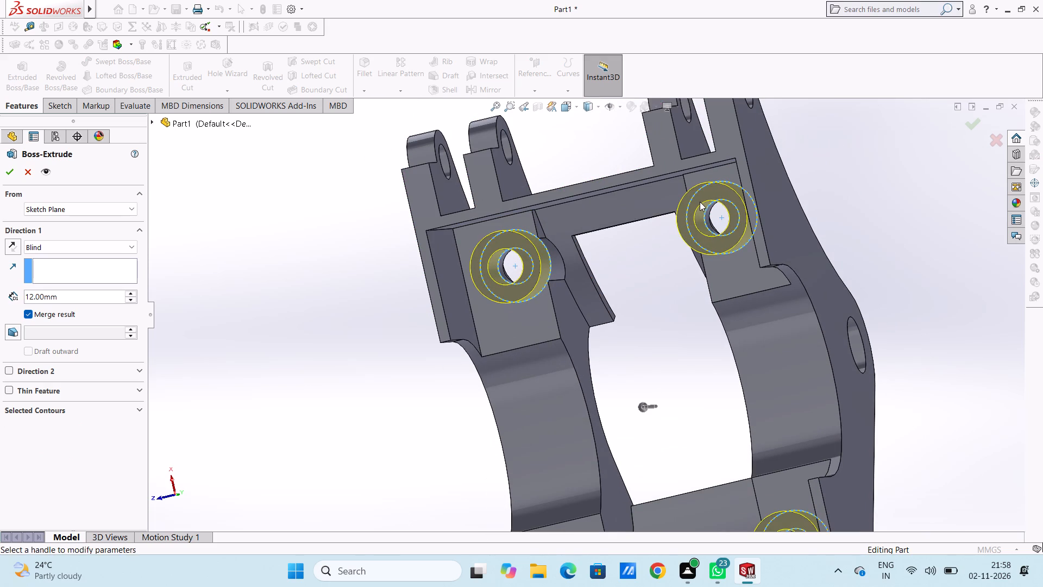
click(700, 196)
click(715, 216)
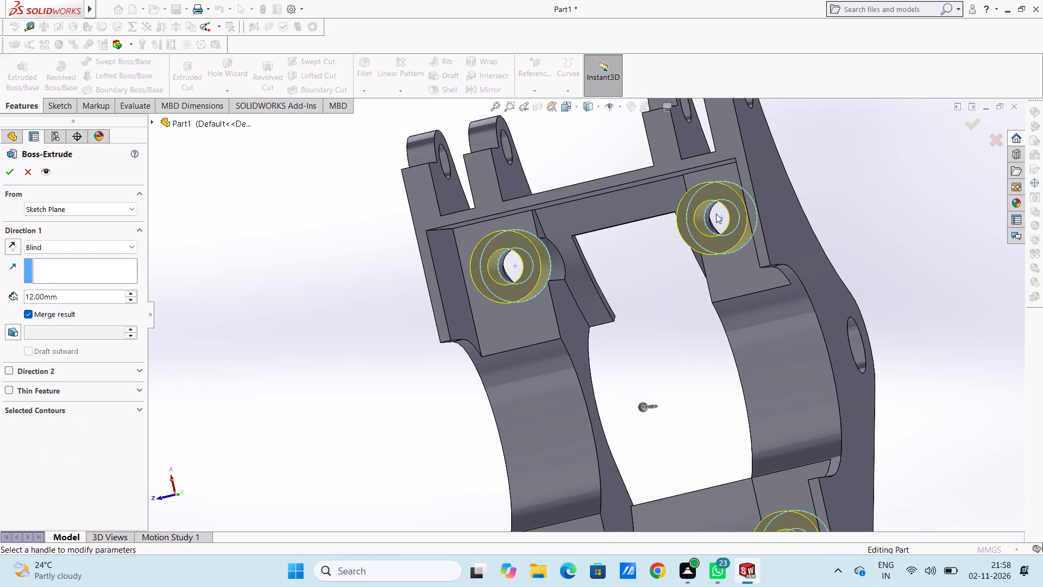
double_click(716, 214)
click(717, 186)
double_click(717, 189)
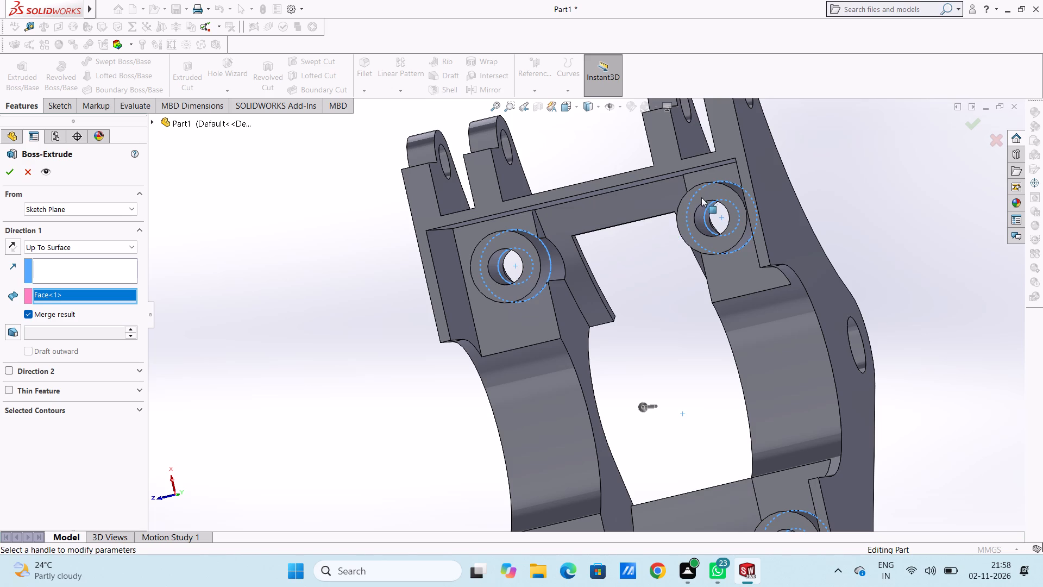
click(705, 195)
scroll(663, 310, up, 4)
middle_drag(636, 378, 636, 401)
scroll(600, 458, down, 6)
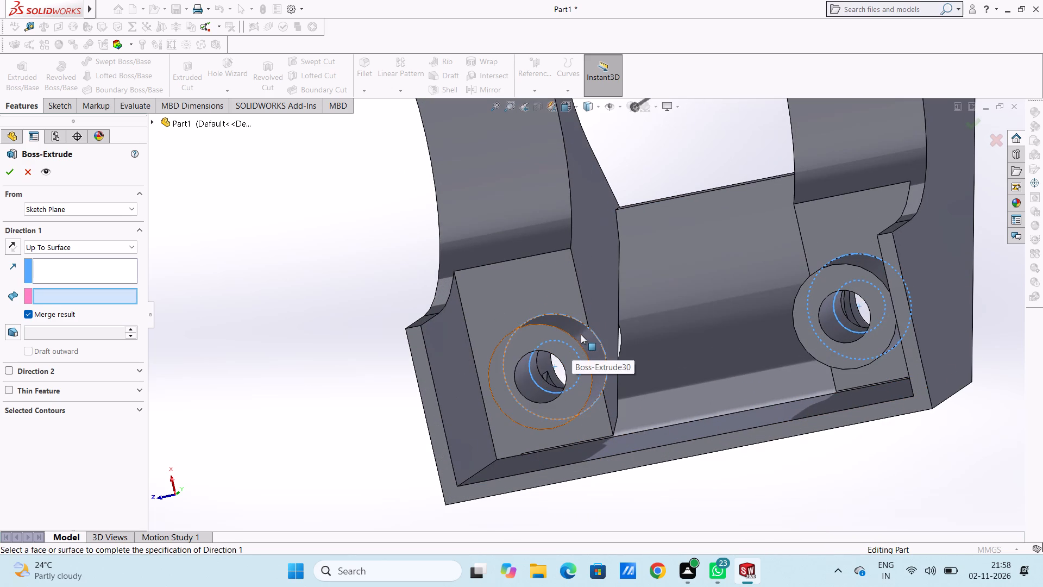
click(581, 334)
click(571, 346)
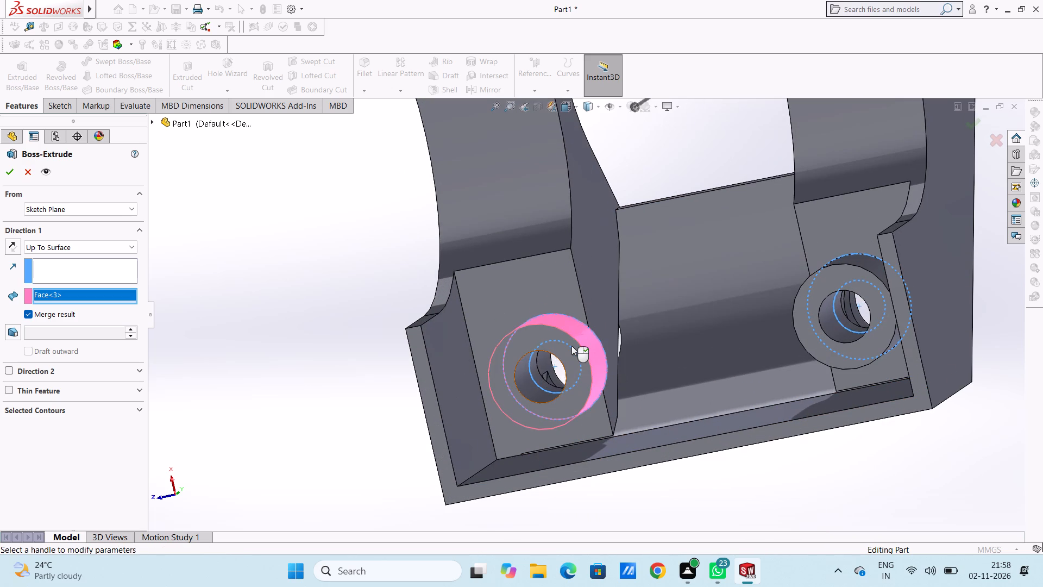
scroll(698, 331, up, 5)
middle_drag(605, 261, 626, 302)
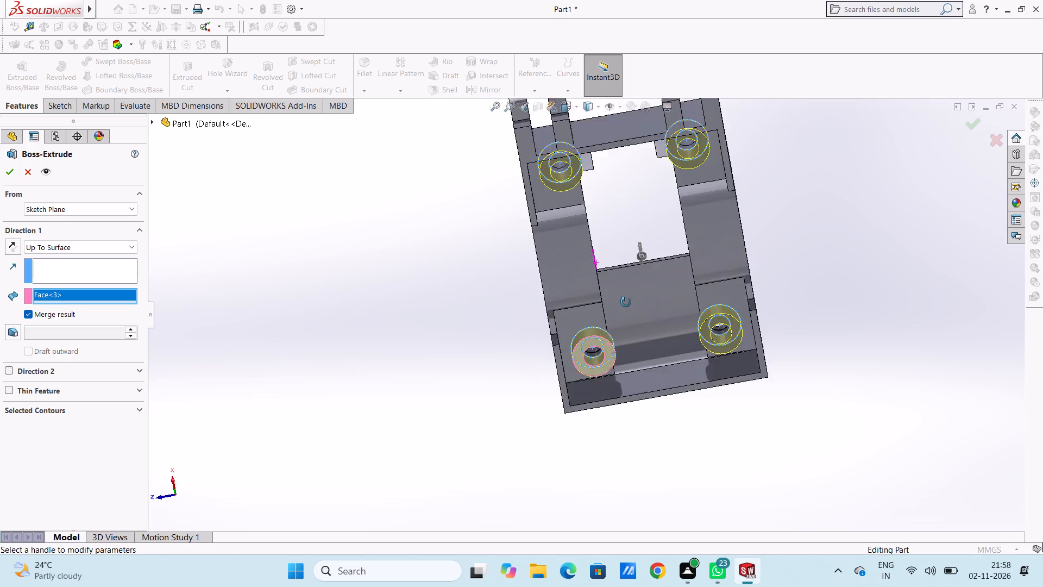
middle_drag(626, 302, 621, 314)
scroll(583, 193, up, 3)
middle_drag(596, 253, 556, 199)
middle_drag(554, 252, 519, 267)
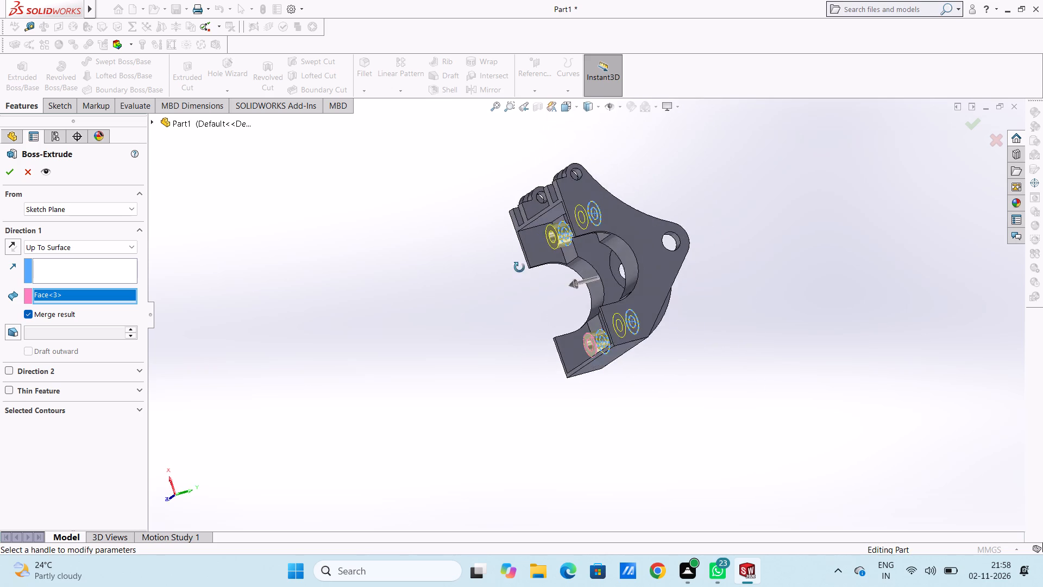
middle_drag(519, 267, 597, 290)
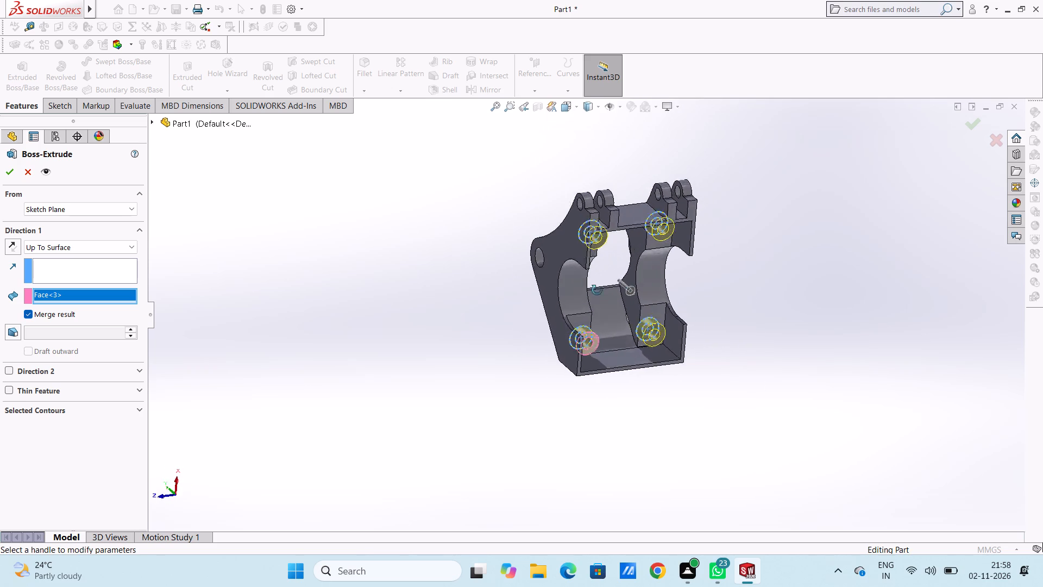
middle_drag(597, 290, 637, 326)
scroll(641, 363, down, 4)
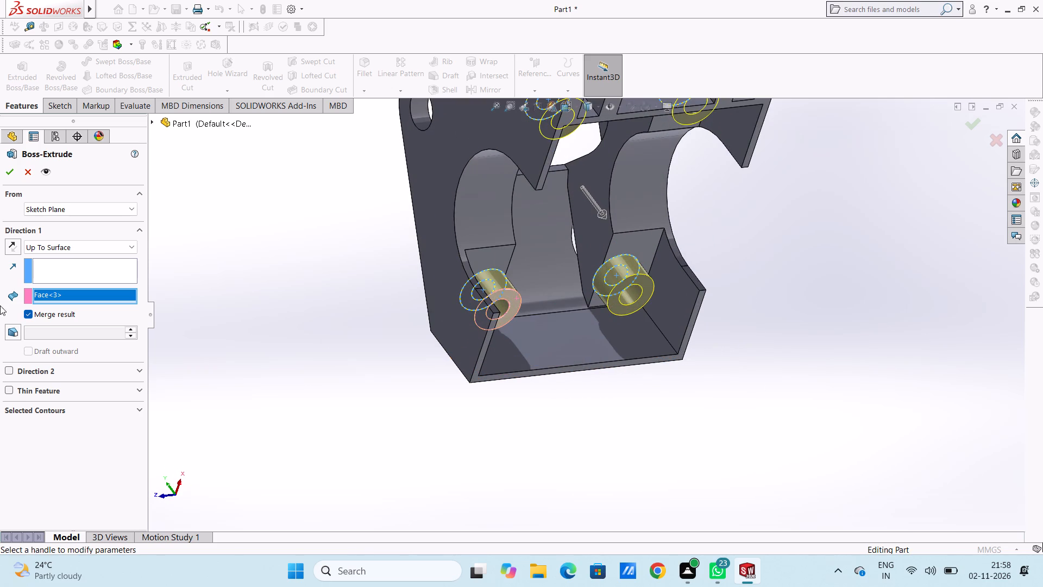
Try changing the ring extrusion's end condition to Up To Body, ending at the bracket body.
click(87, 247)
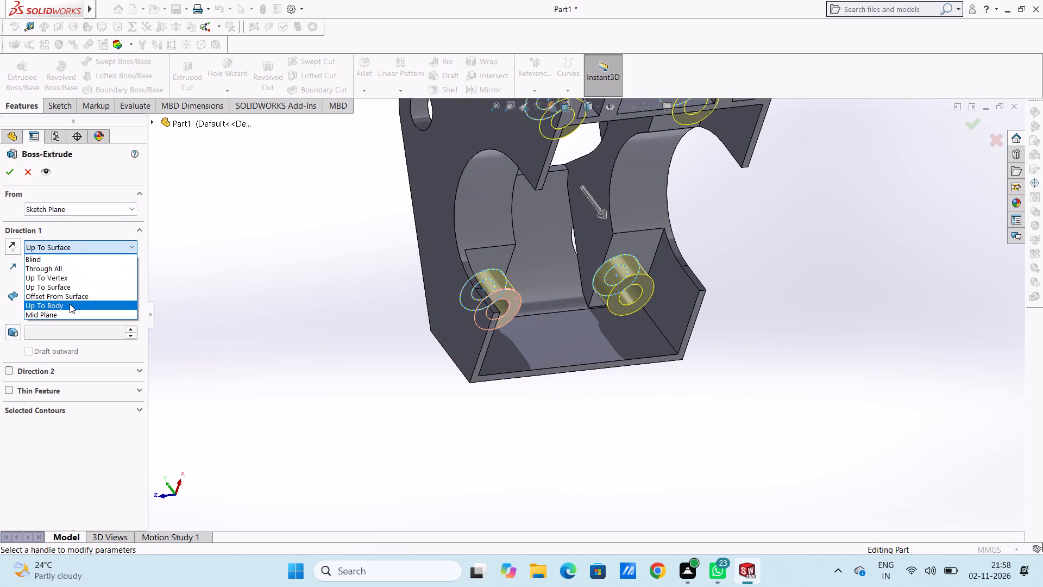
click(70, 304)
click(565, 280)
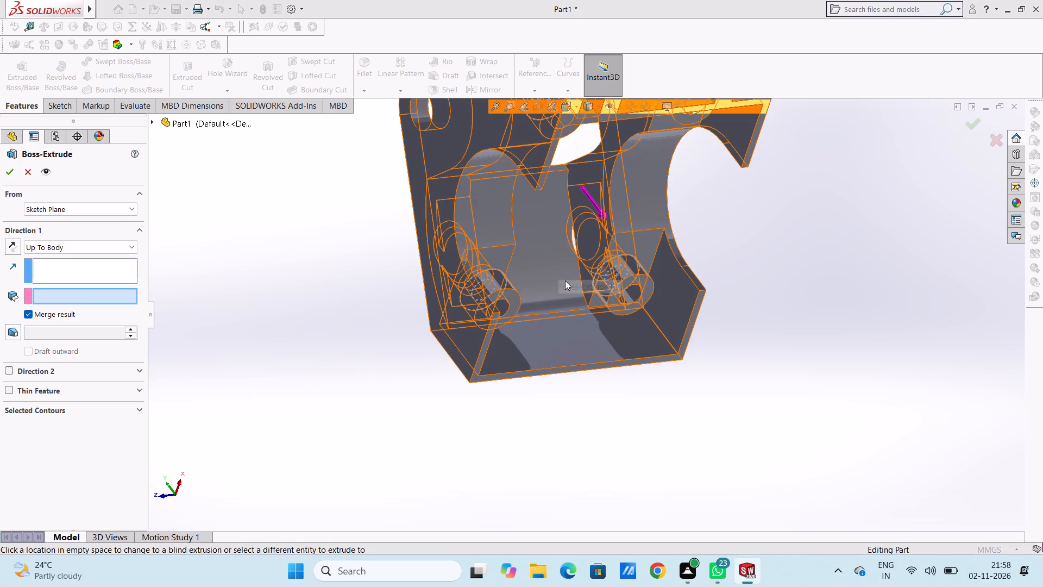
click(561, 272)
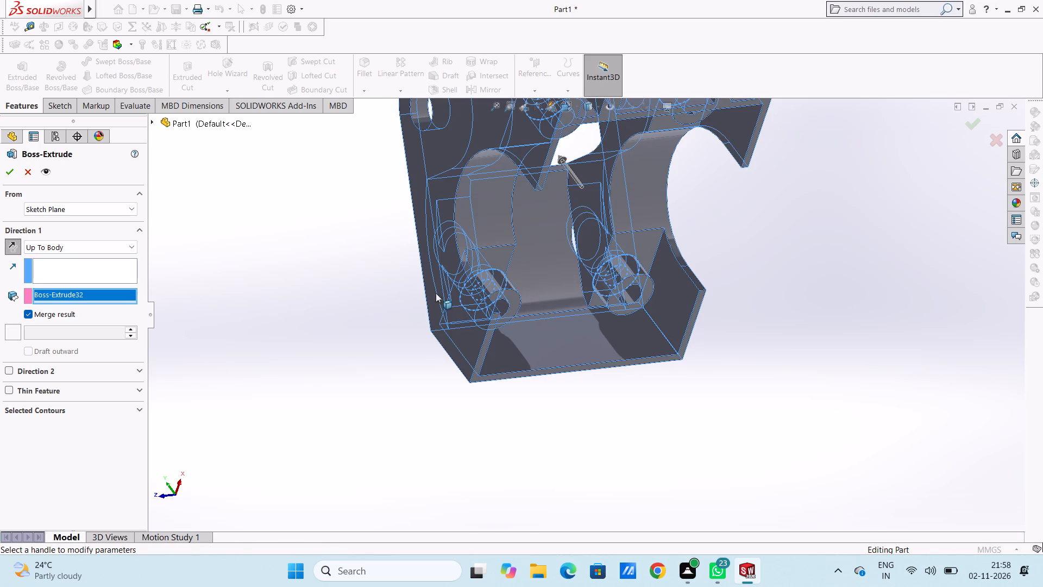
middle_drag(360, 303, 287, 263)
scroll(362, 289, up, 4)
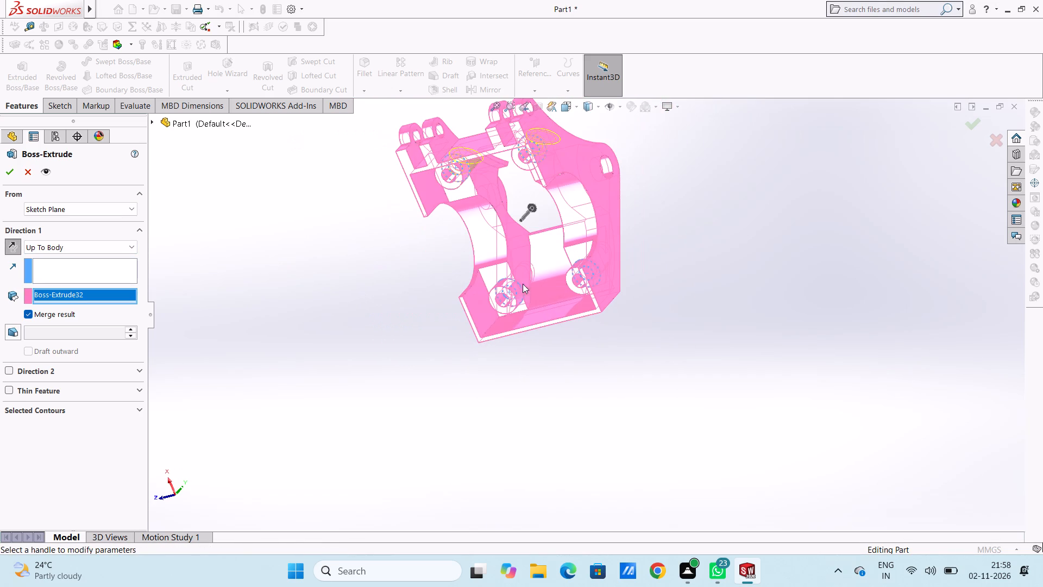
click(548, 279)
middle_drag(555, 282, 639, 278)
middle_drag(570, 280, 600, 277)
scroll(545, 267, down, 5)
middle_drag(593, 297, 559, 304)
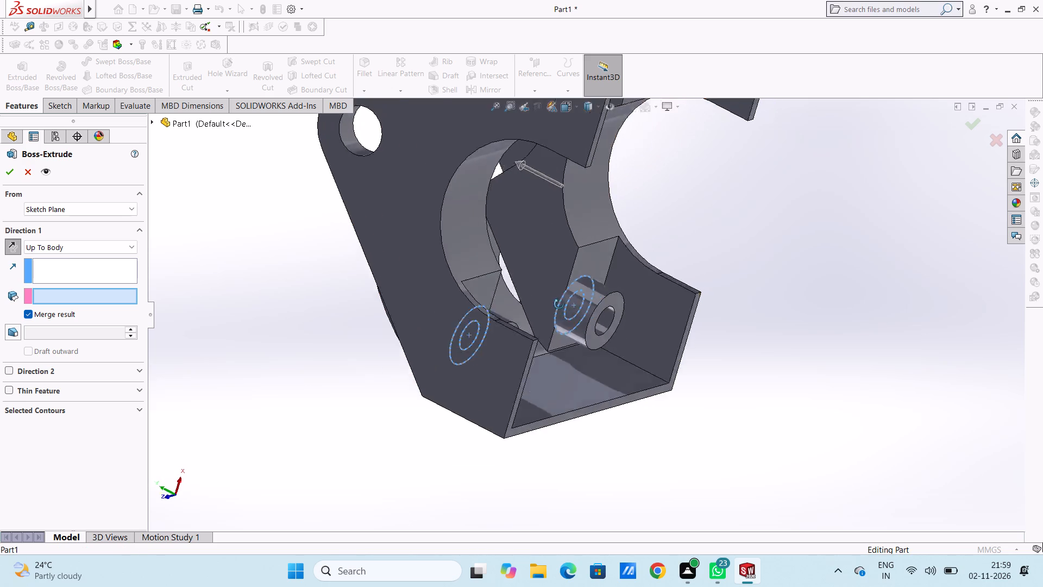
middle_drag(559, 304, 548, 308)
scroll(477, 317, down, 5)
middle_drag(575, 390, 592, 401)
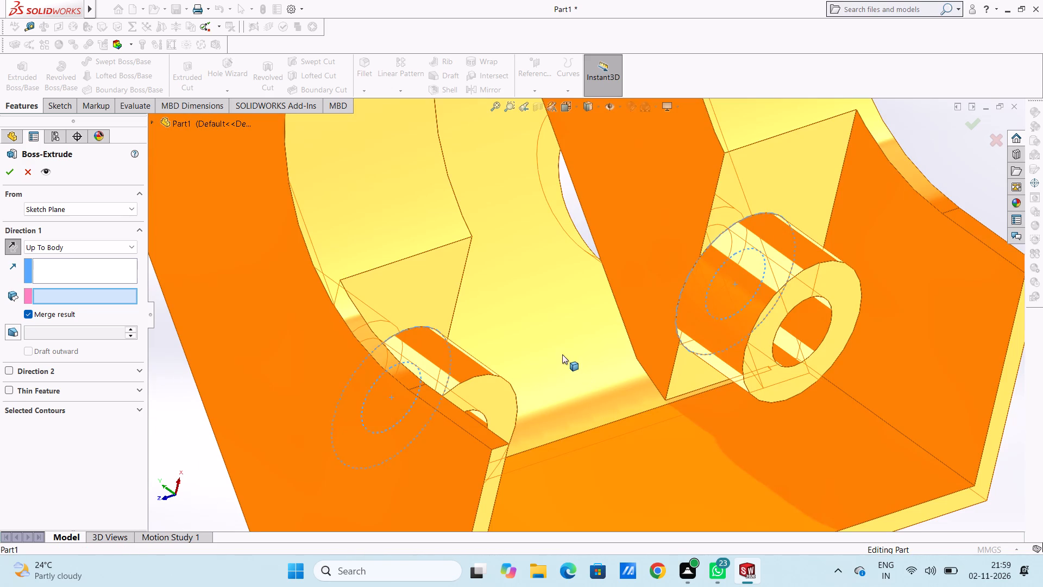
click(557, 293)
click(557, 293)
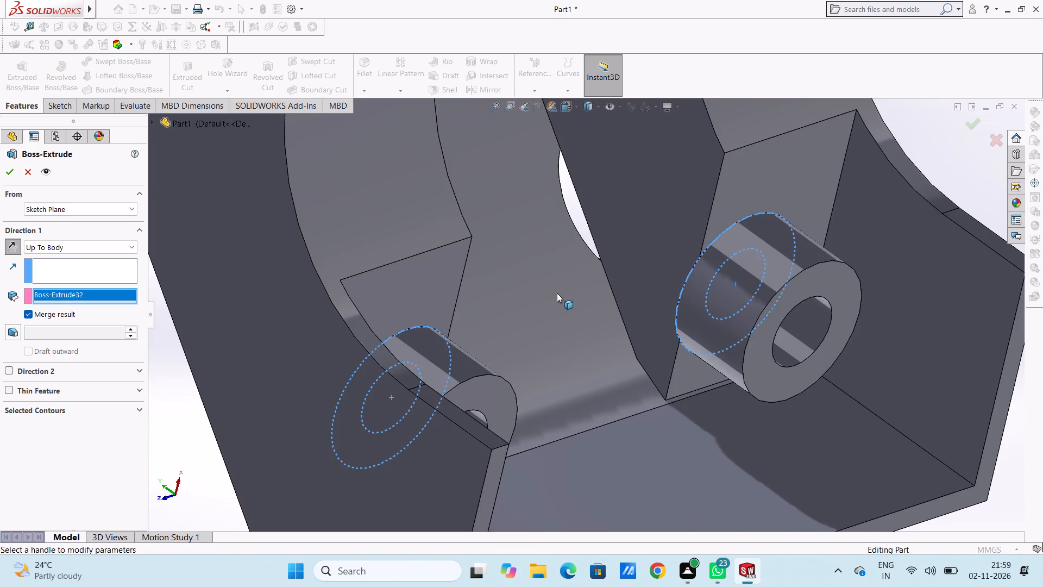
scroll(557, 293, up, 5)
Extrude the ring sketch Up To Surface, ending on the inner face of the curved cover, with the result merged.
click(65, 243)
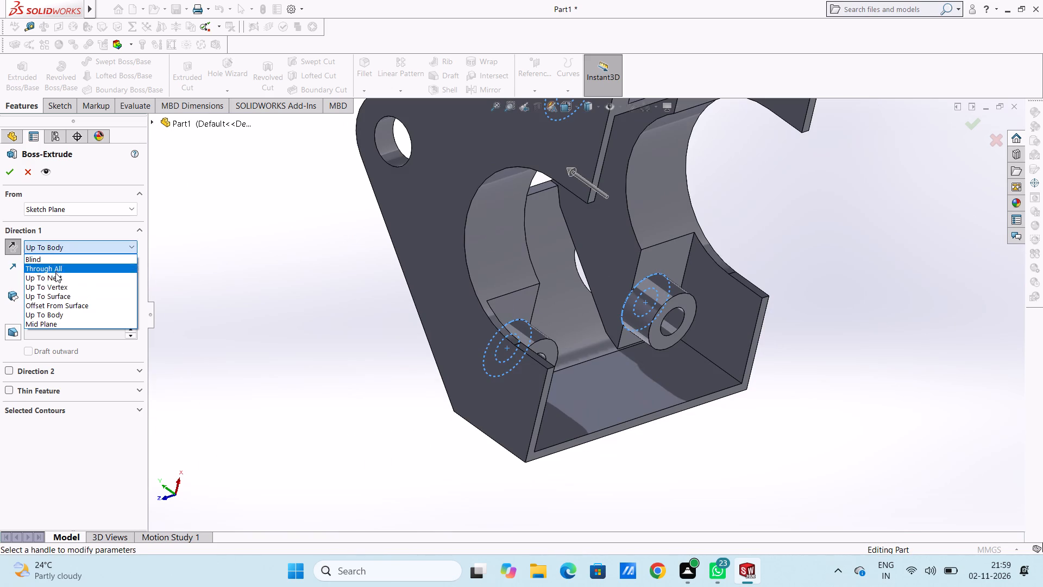
click(68, 297)
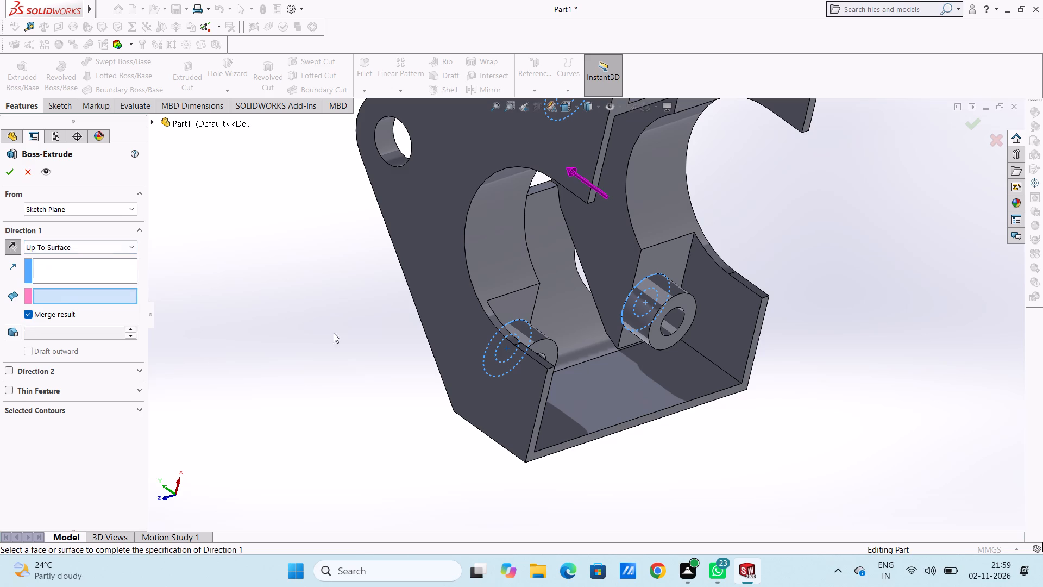
click(583, 307)
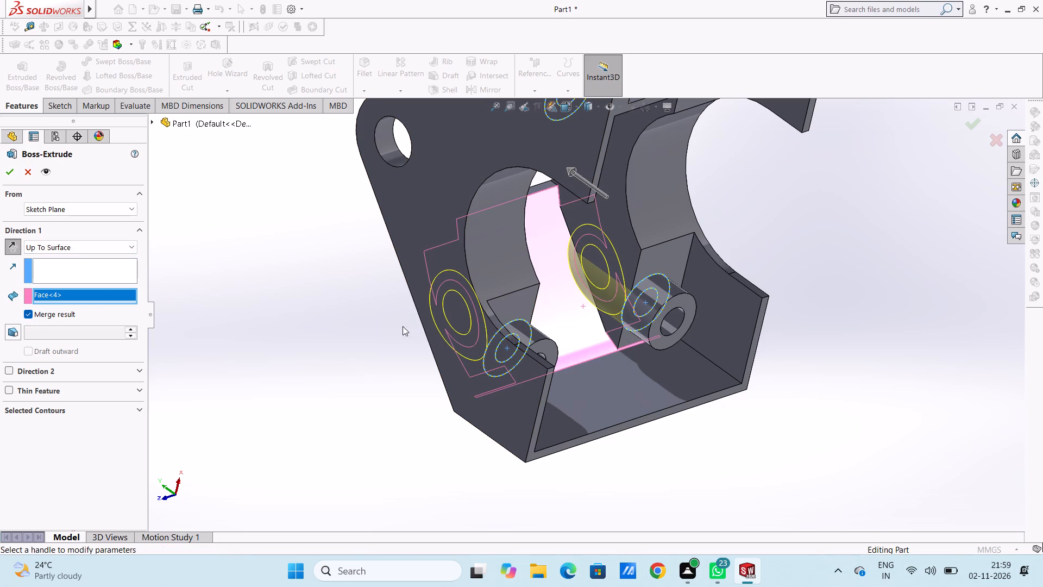
click(10, 175)
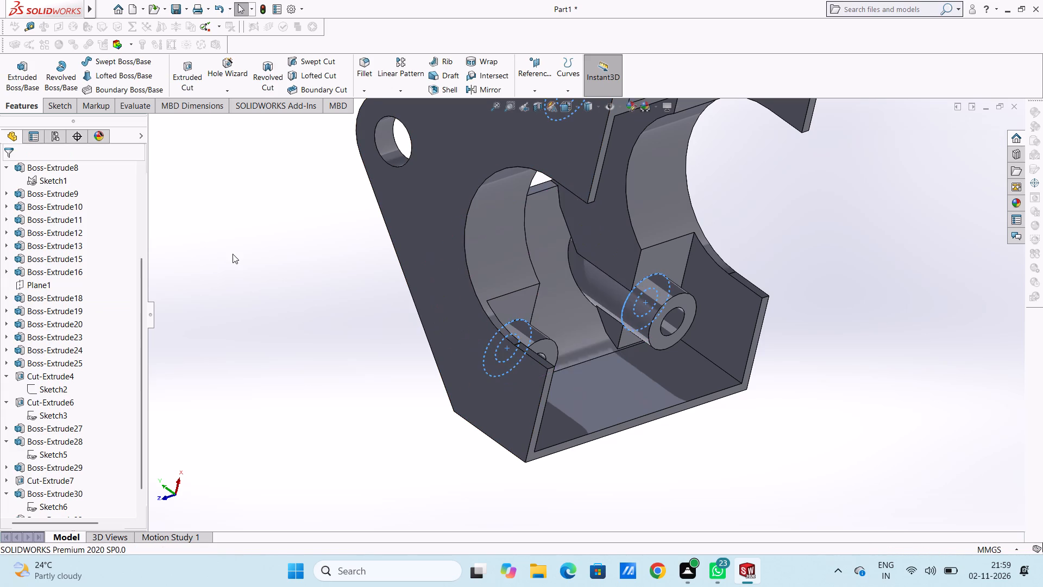
Examine the bracket with its extended ring bosses from several angles, including the isometric view.
scroll(233, 254, up, 4)
middle_drag(246, 266, 291, 326)
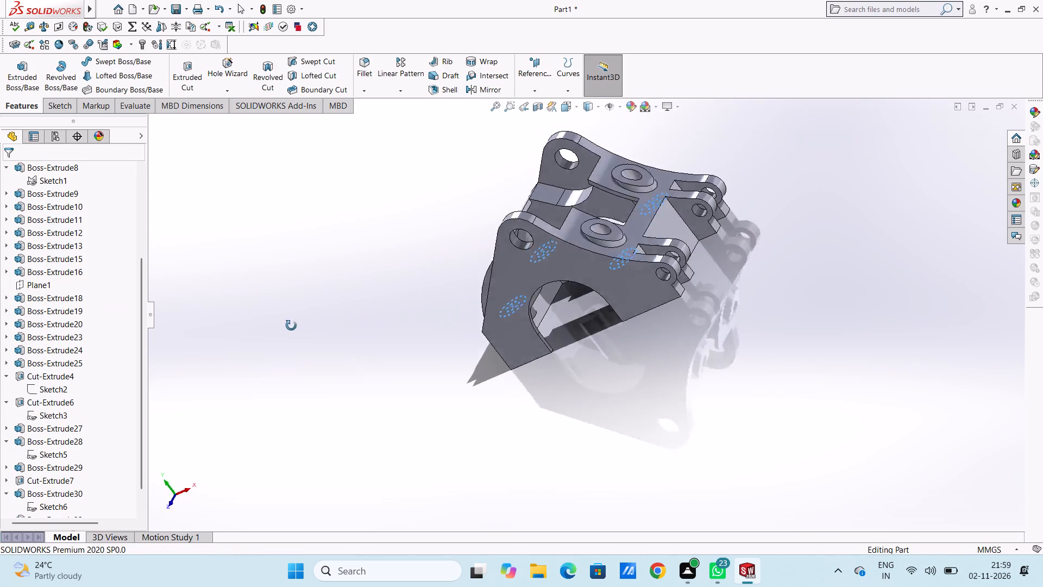
middle_drag(291, 326, 278, 390)
click(281, 349)
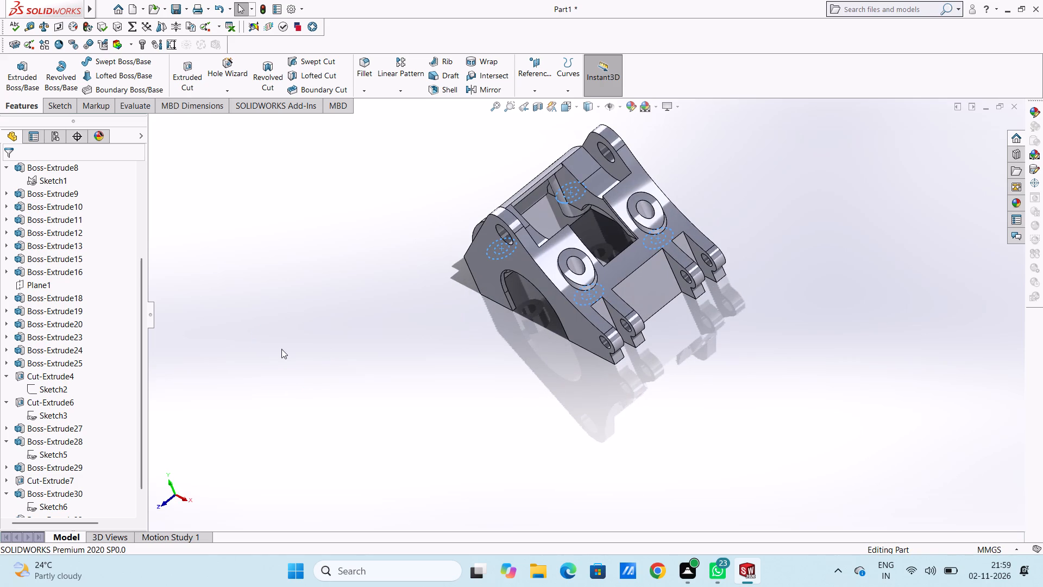
middle_drag(337, 348, 326, 327)
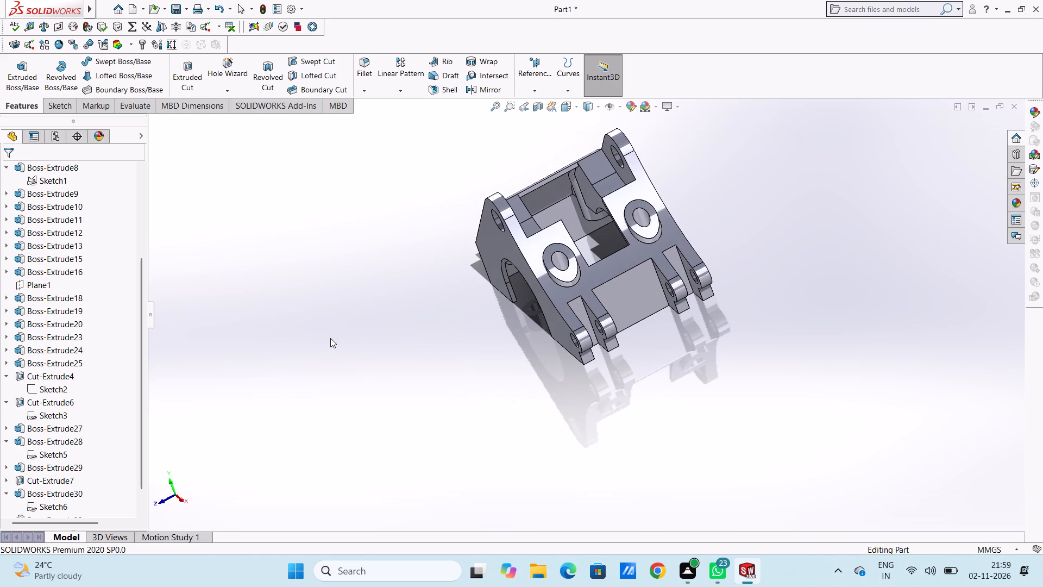
key(ctrl+7)
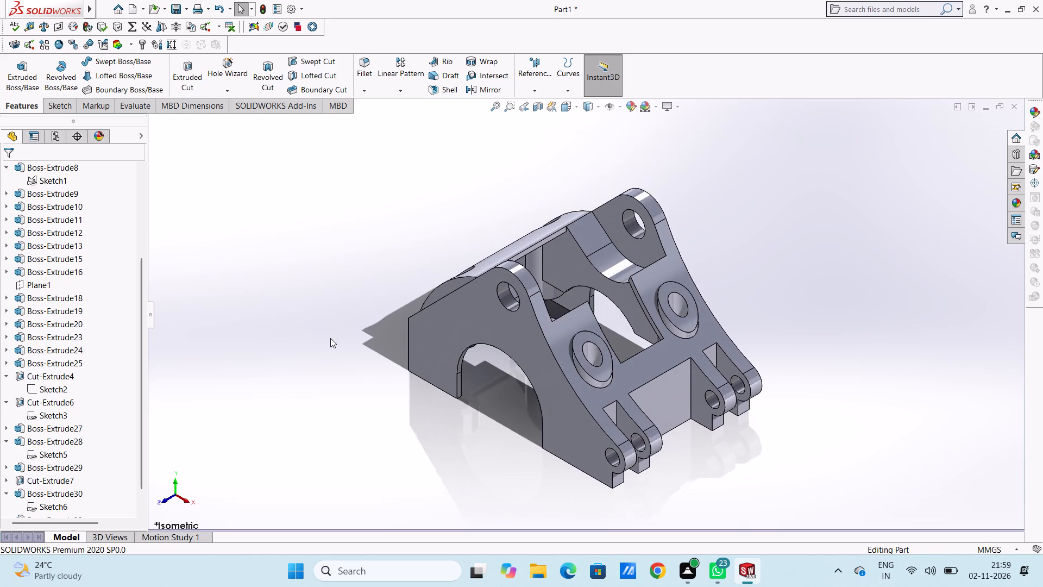
scroll(658, 323, up, 3)
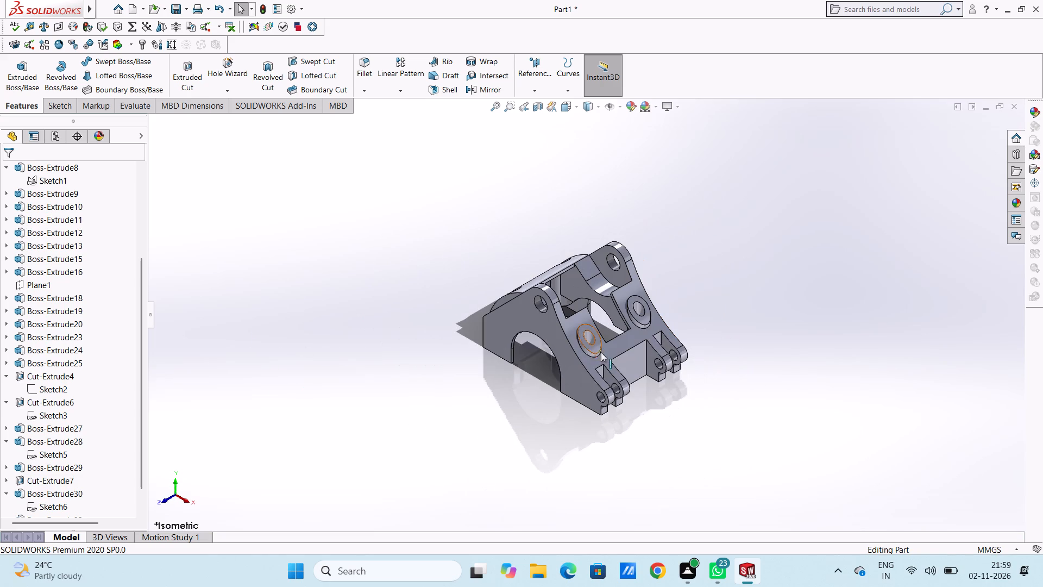
scroll(646, 371, up, 1)
scroll(648, 386, down, 1)
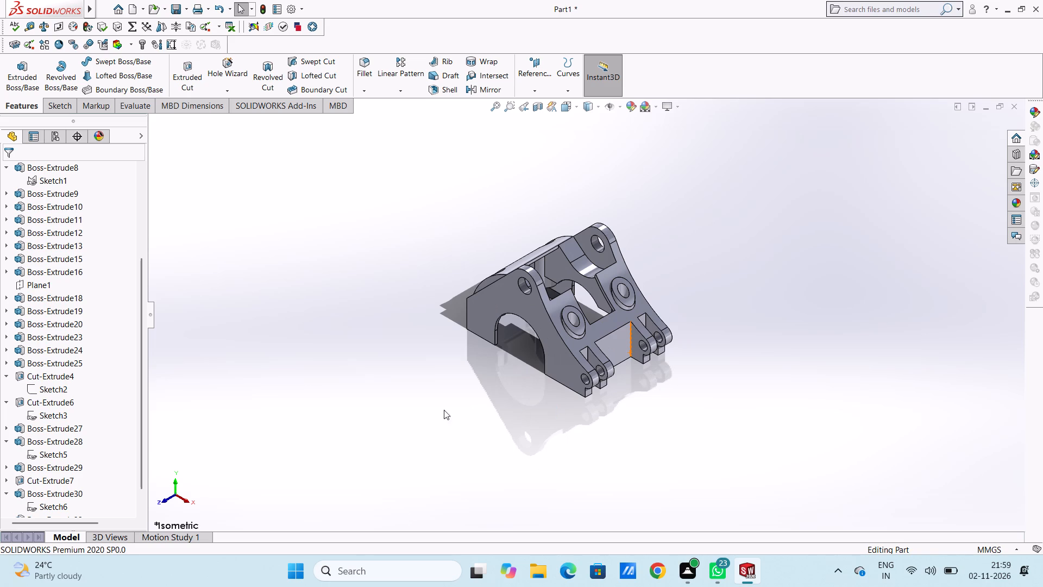
click(426, 416)
Change the whole part's colour to a dark golden yellow with RGB values 179, 132, 0.
click(630, 106)
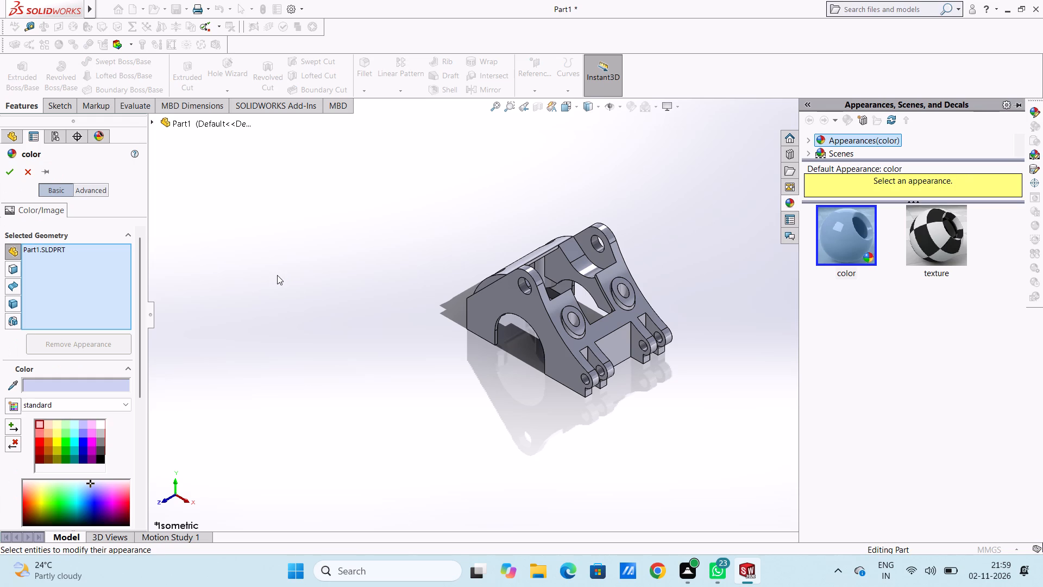
click(55, 440)
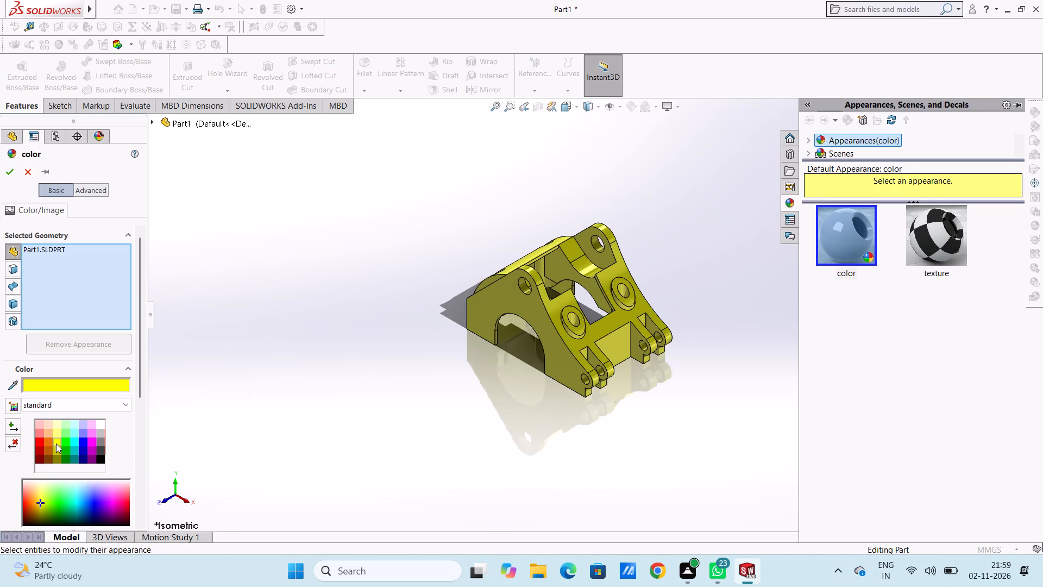
scroll(64, 436, down, 2)
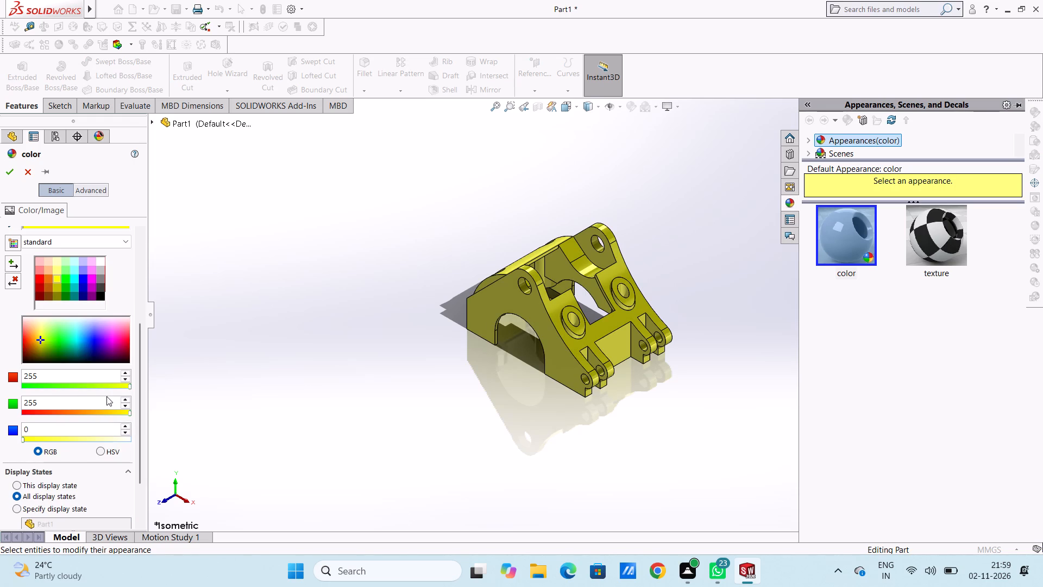
click(98, 385)
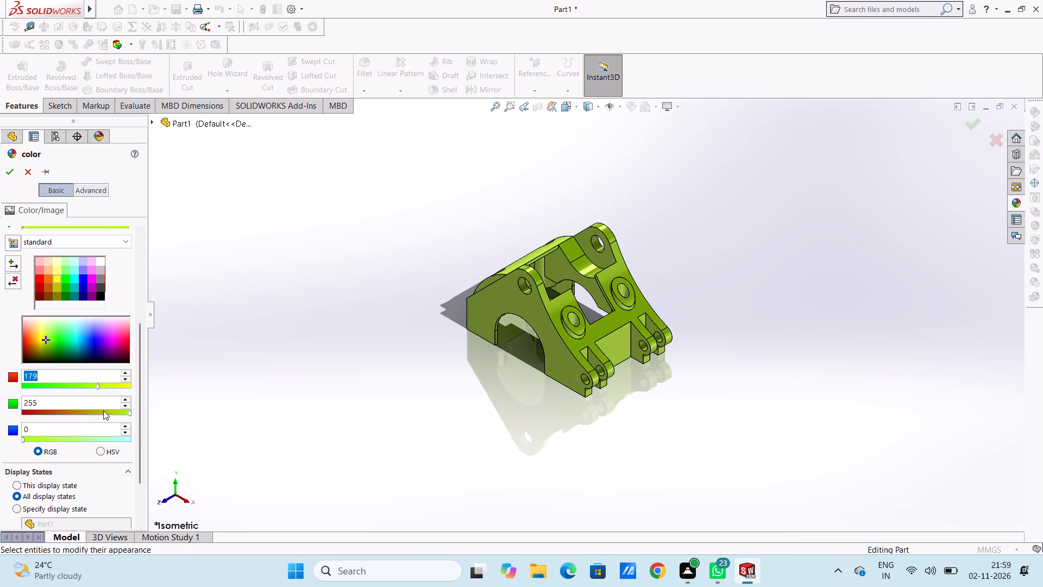
click(74, 413)
click(78, 416)
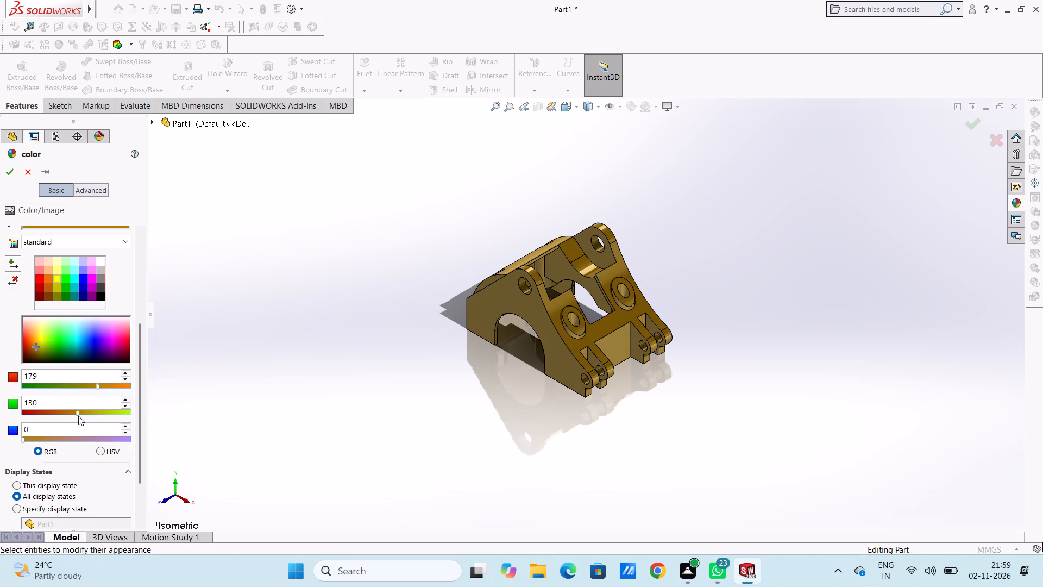
click(9, 170)
Apply the chromium plate metal appearance to only the inner face of the large upper hole in the front side plate.
scroll(560, 251, down, 5)
scroll(454, 405, up, 3)
scroll(582, 349, down, 4)
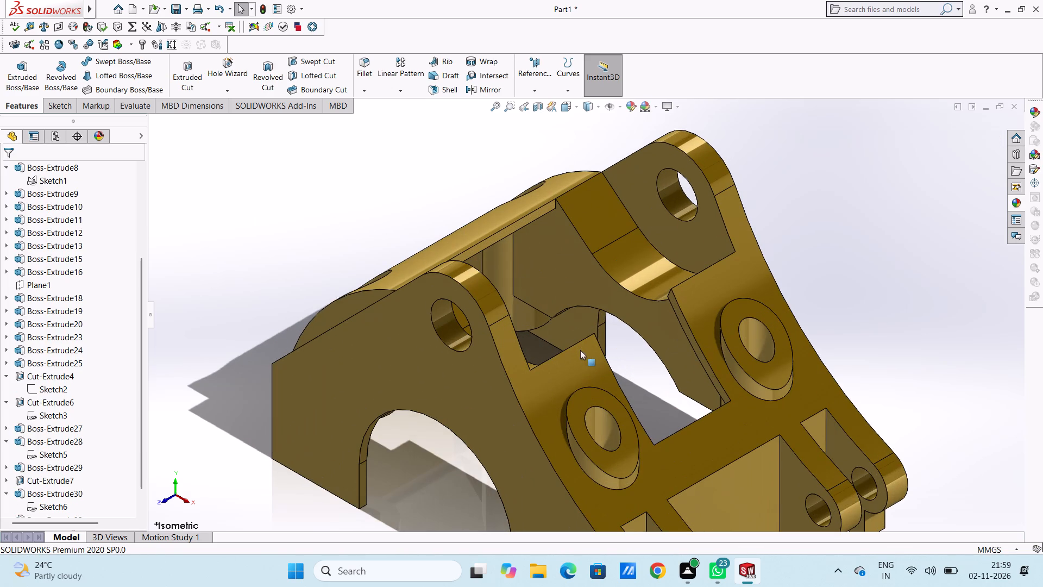
click(1014, 201)
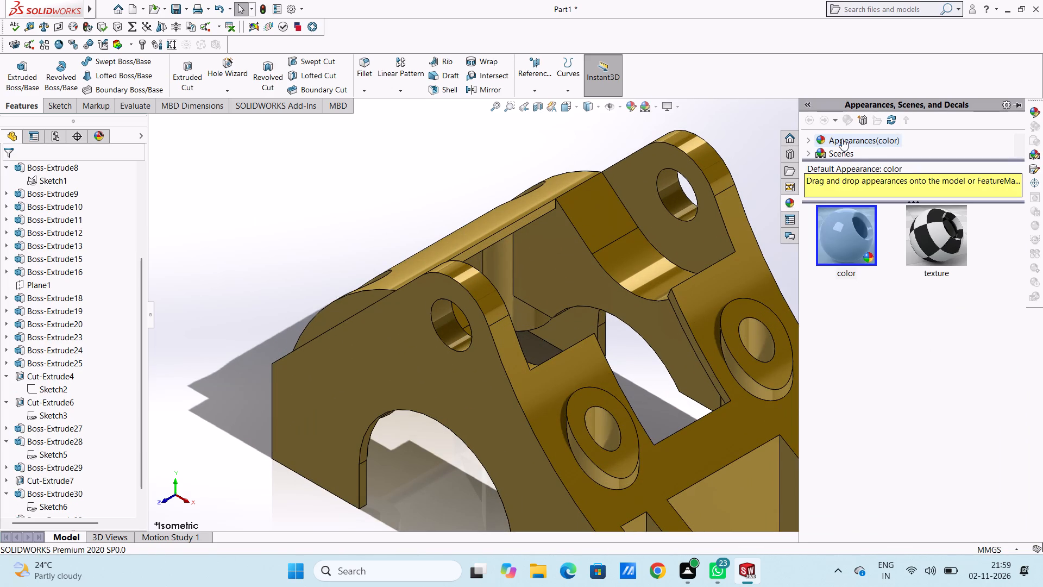
drag(850, 160, 851, 173)
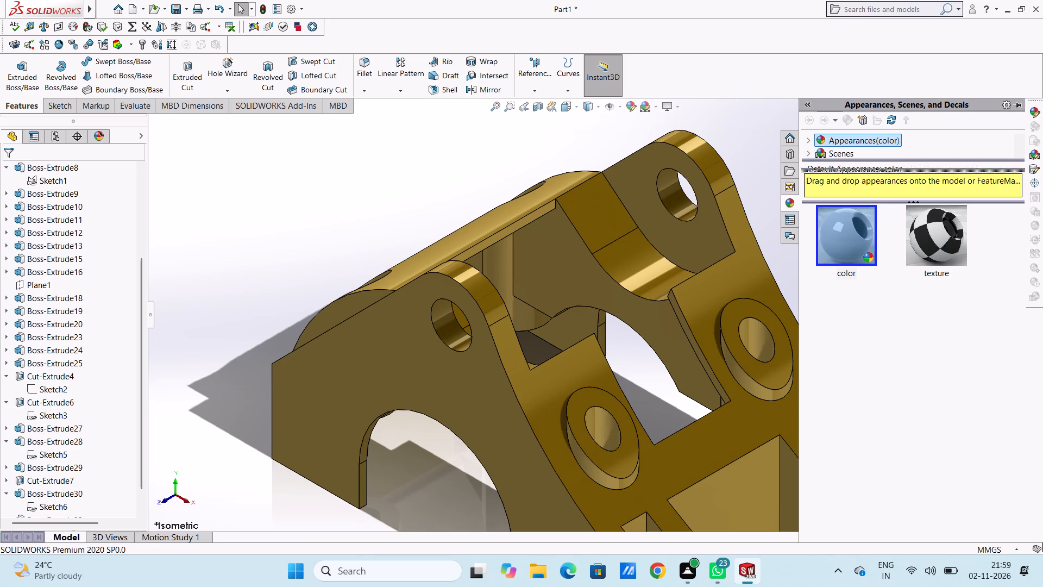
drag(851, 173, 842, 310)
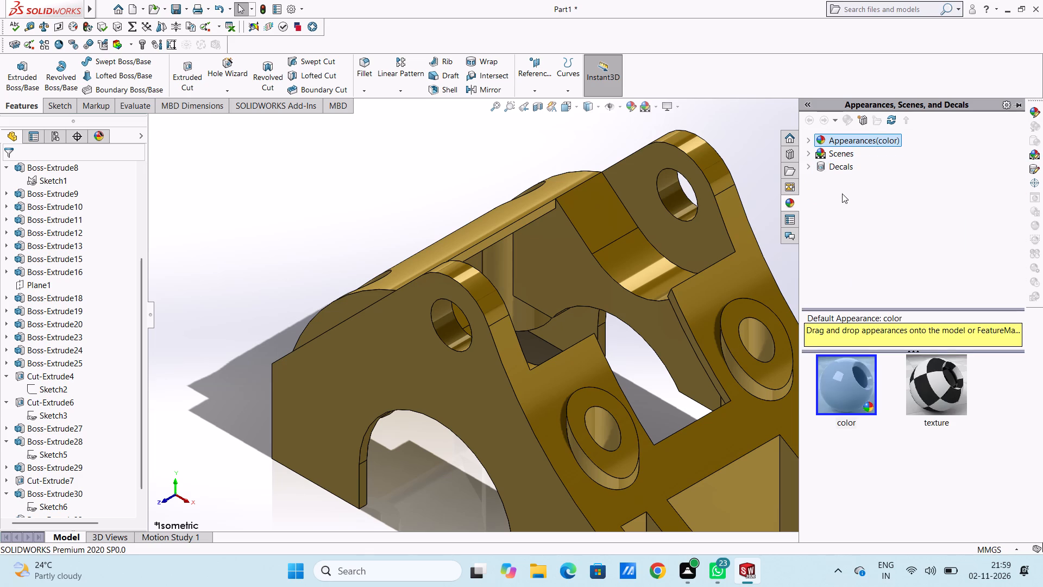
click(808, 139)
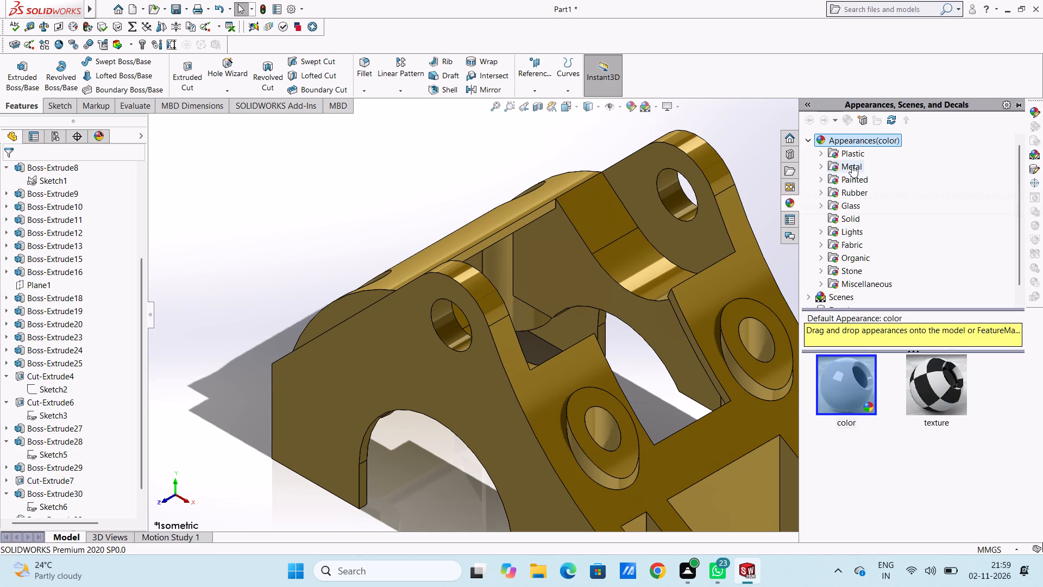
click(852, 165)
scroll(456, 323, down, 3)
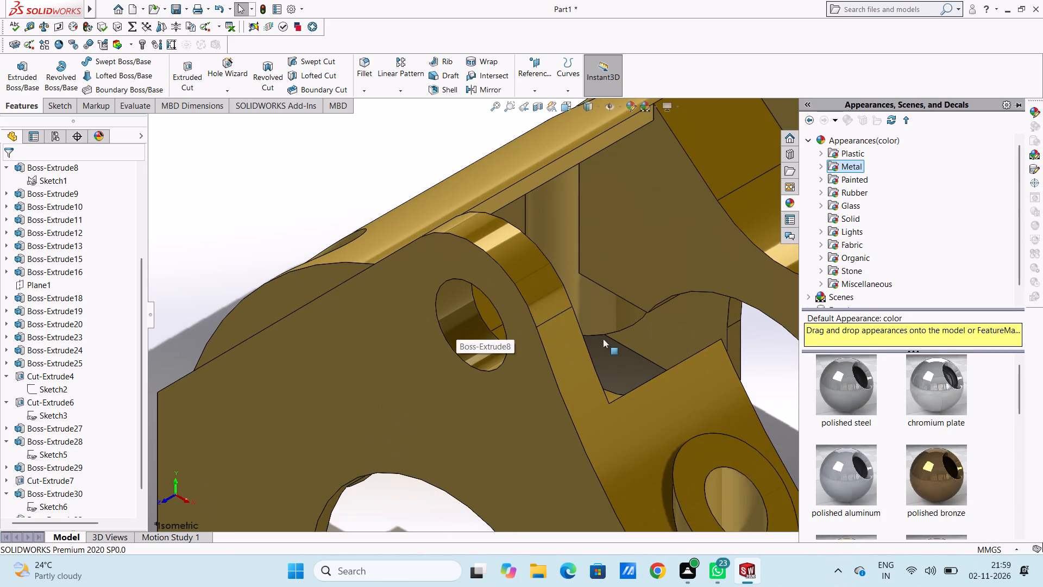
drag(934, 386, 485, 335)
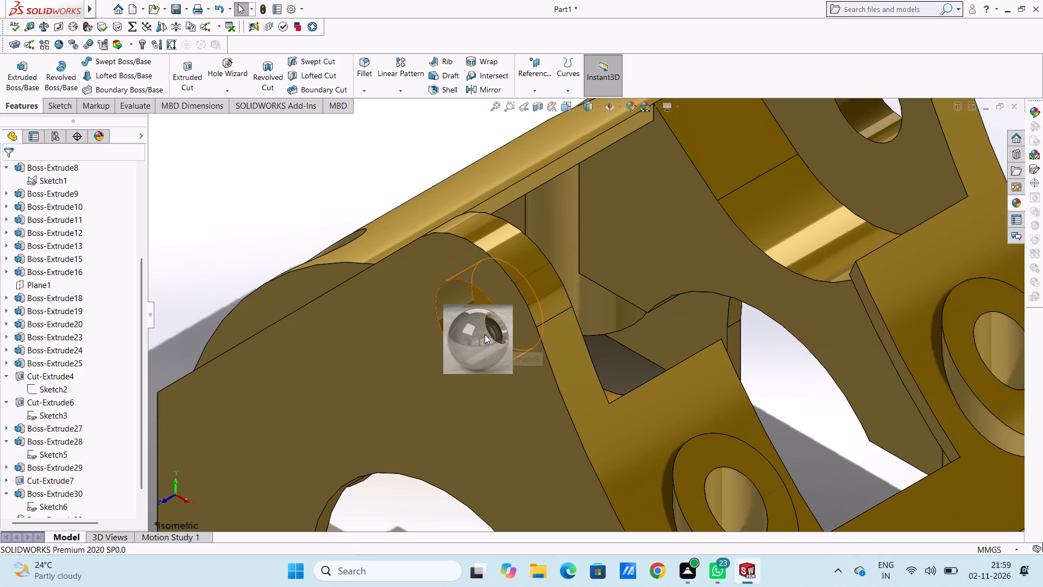
click(449, 334)
Apply the chromium plate appearance to only the inner face of the large upper hole in the rear side plate.
scroll(581, 266, up, 4)
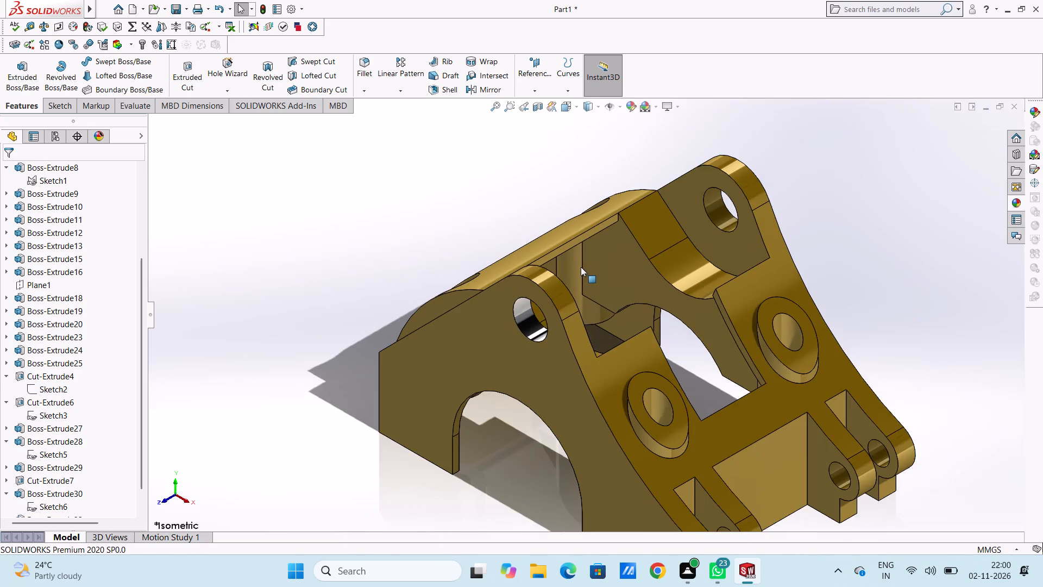
scroll(723, 215, down, 6)
click(1015, 200)
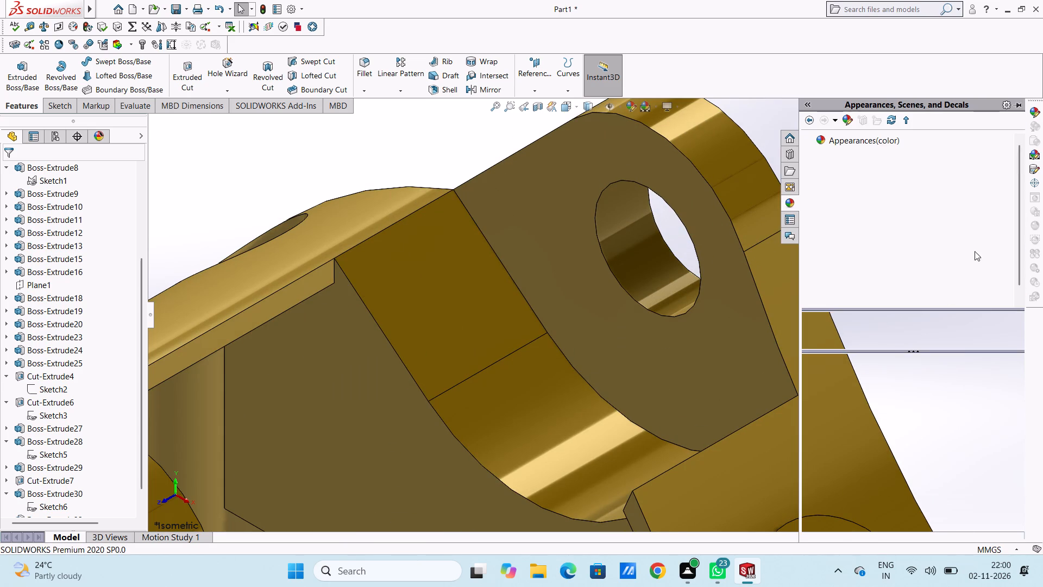
drag(920, 388, 626, 264)
click(626, 264)
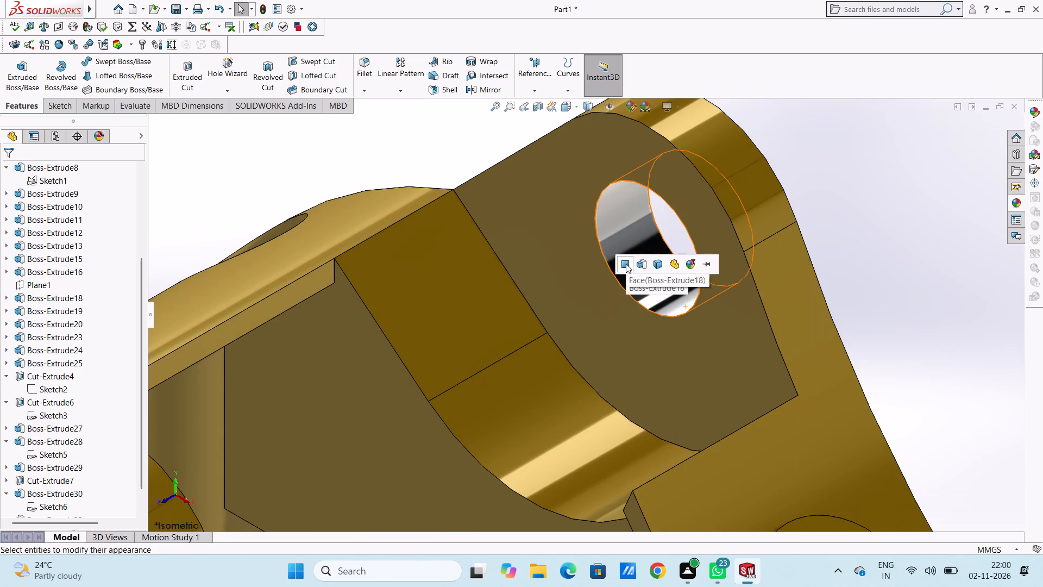
Examine the coloured bracket from several angles, including its chrome holes, ring bosses and curved cover.
scroll(627, 327, up, 6)
scroll(549, 427, up, 5)
scroll(552, 416, down, 1)
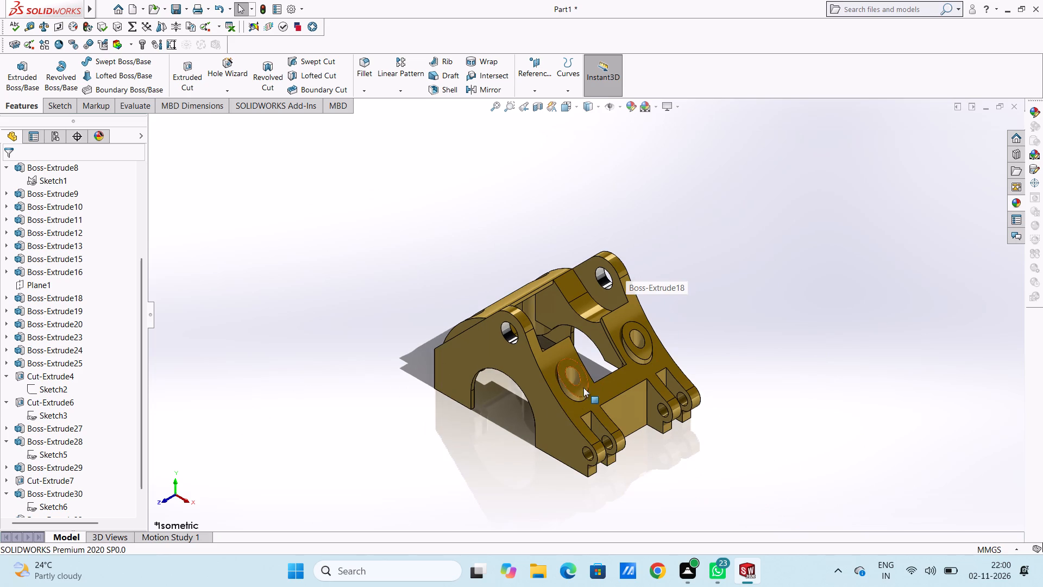
middle_drag(578, 401, 583, 401)
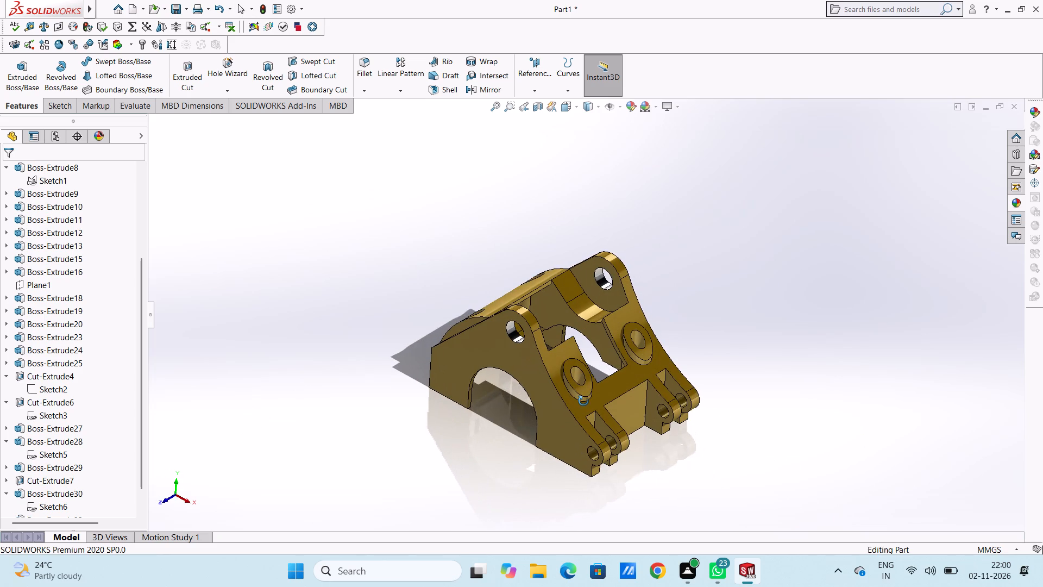
middle_drag(583, 401, 604, 400)
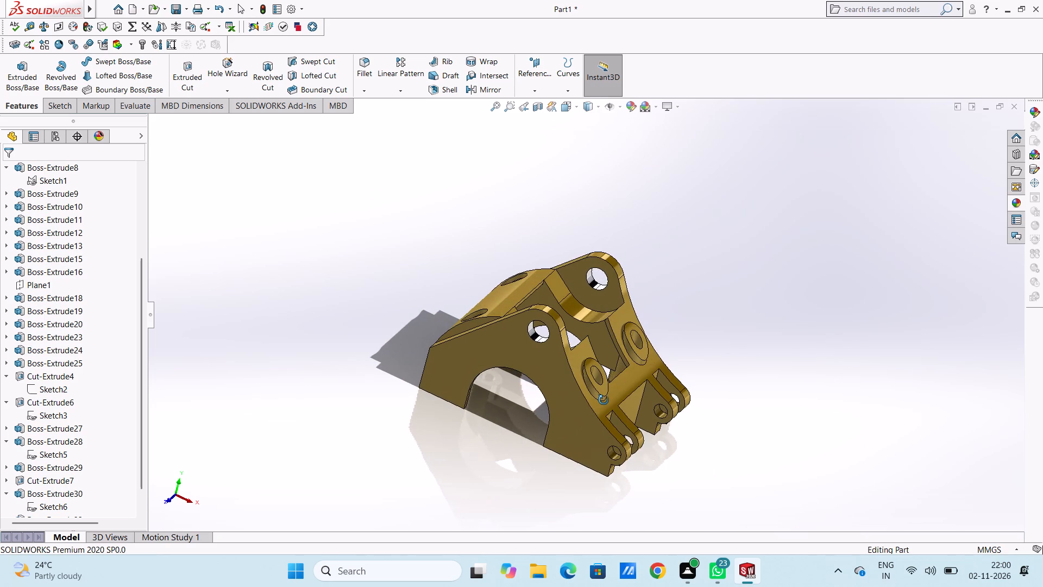
middle_drag(604, 400, 598, 400)
scroll(576, 399, down, 2)
middle_drag(626, 403, 633, 384)
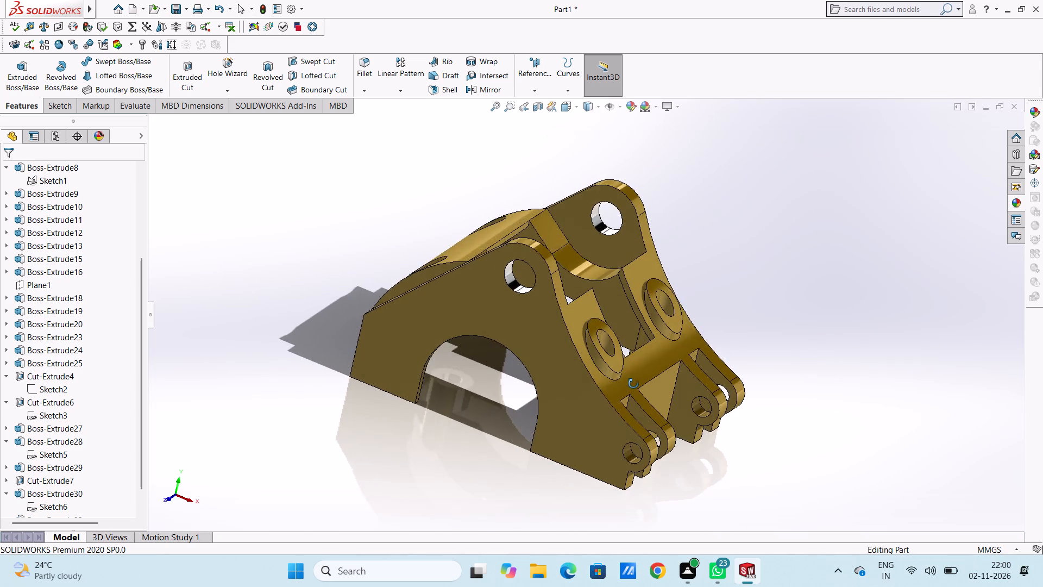
middle_drag(633, 384, 636, 384)
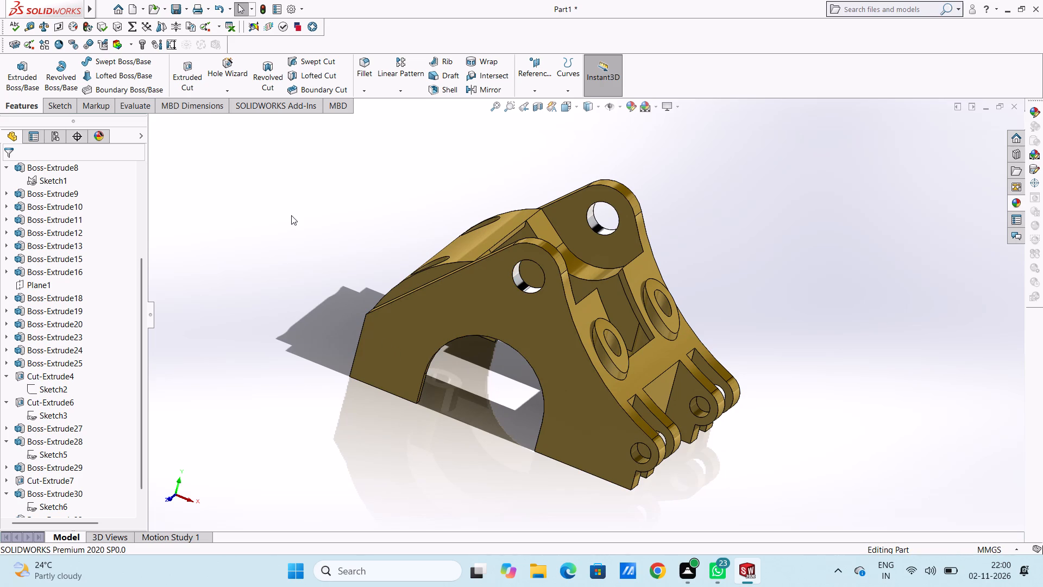
middle_drag(708, 295, 663, 356)
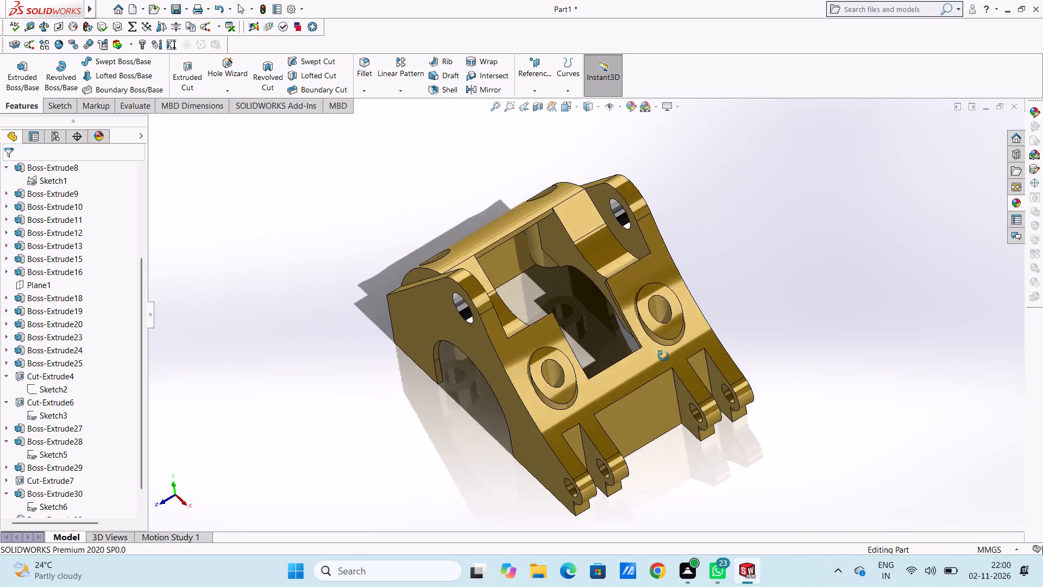
middle_drag(663, 356, 665, 369)
click(545, 367)
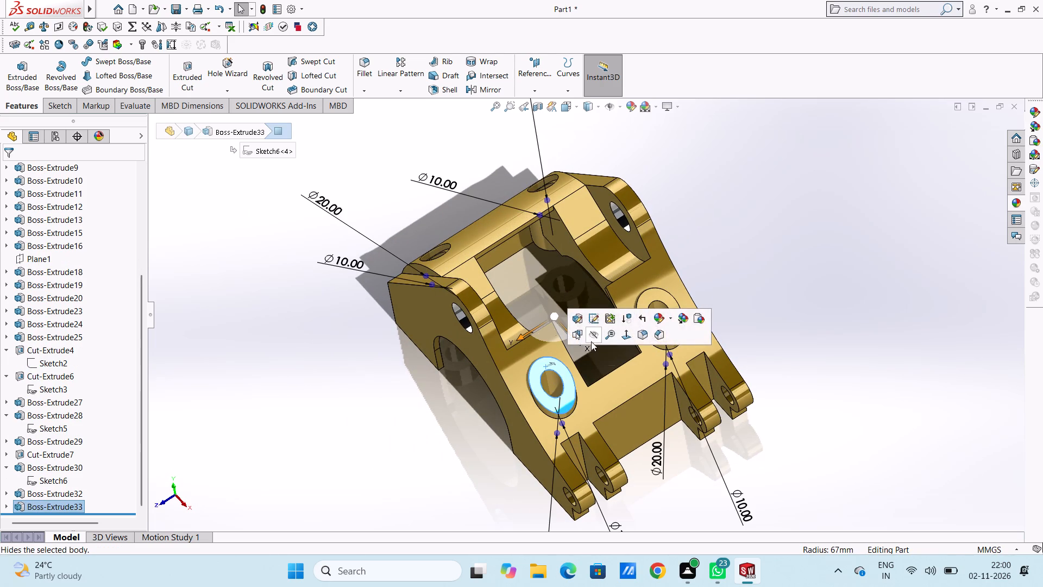
click(449, 401)
middle_drag(446, 416, 486, 345)
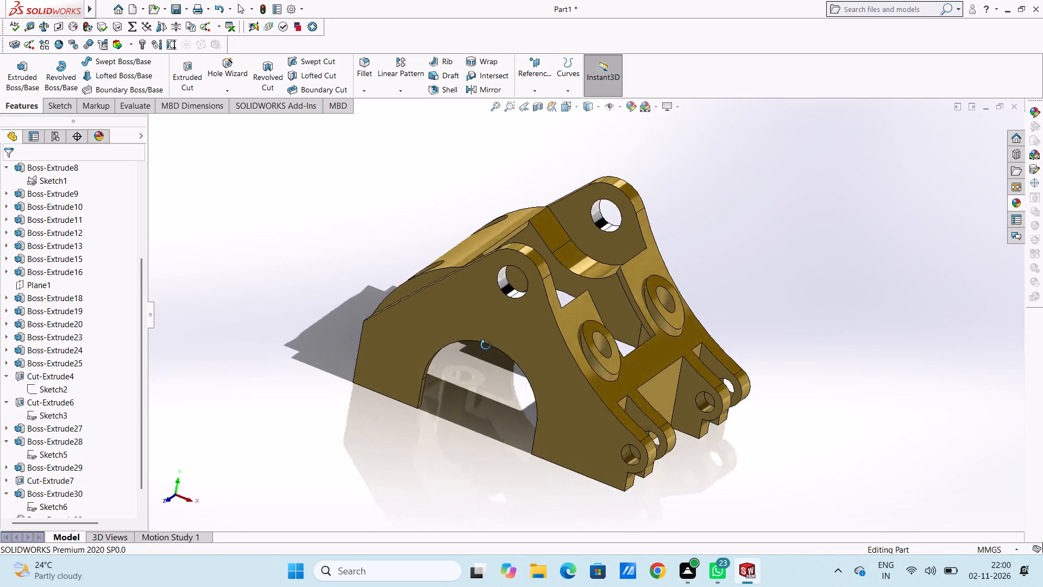
middle_drag(486, 345, 489, 345)
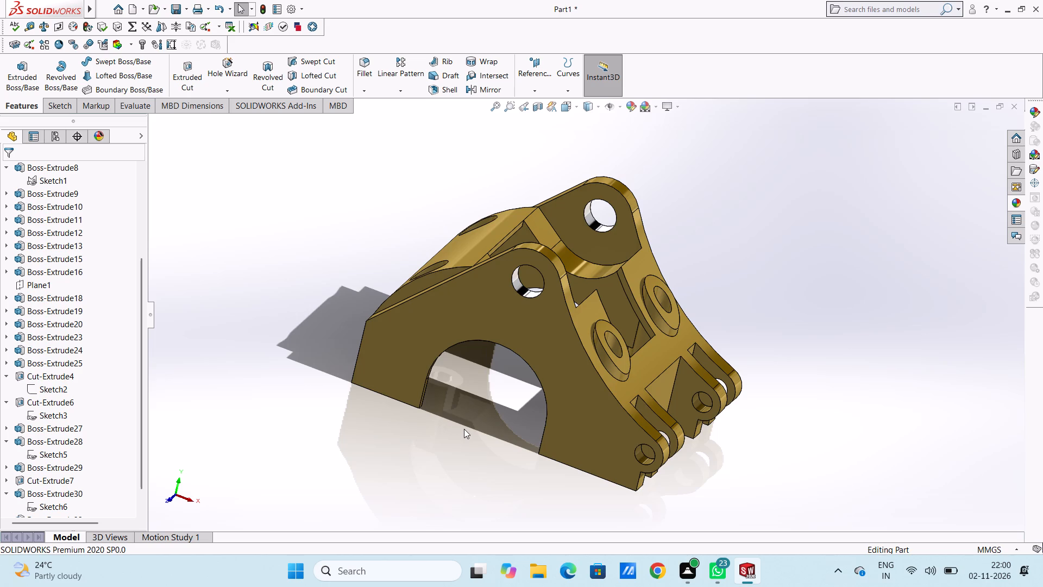
Start a sketch on the front side plate's outer face and trace its concave edge with a three-point arc of about 120 mm radius.
key(ctrl+1)
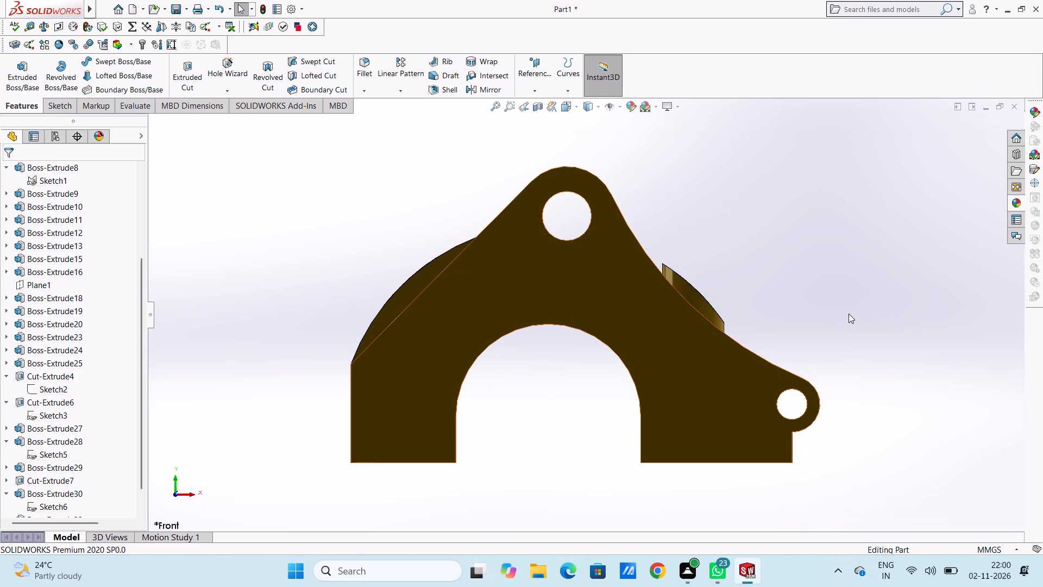
scroll(740, 327, up, 2)
click(645, 326)
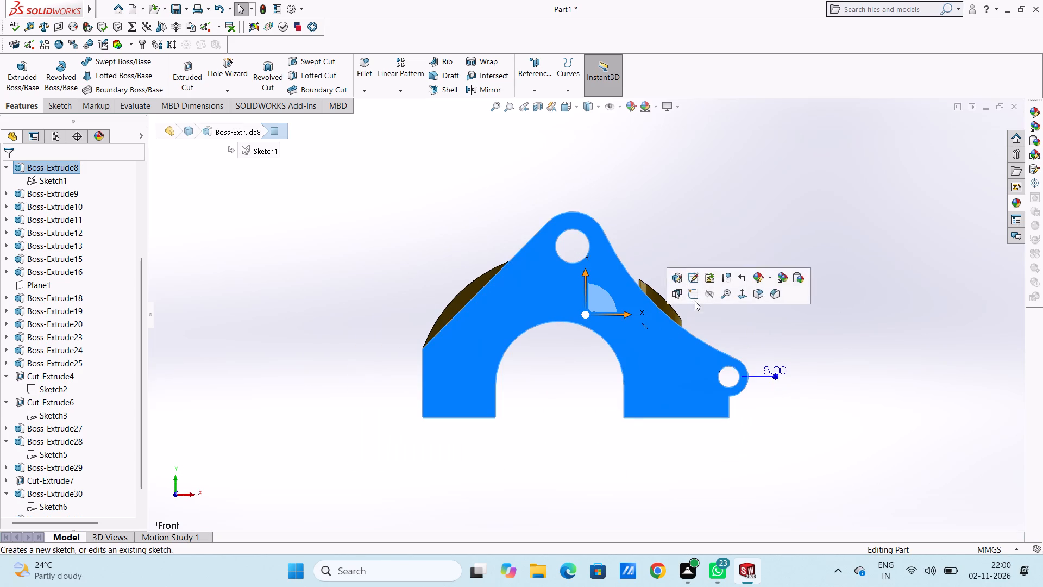
double_click(695, 296)
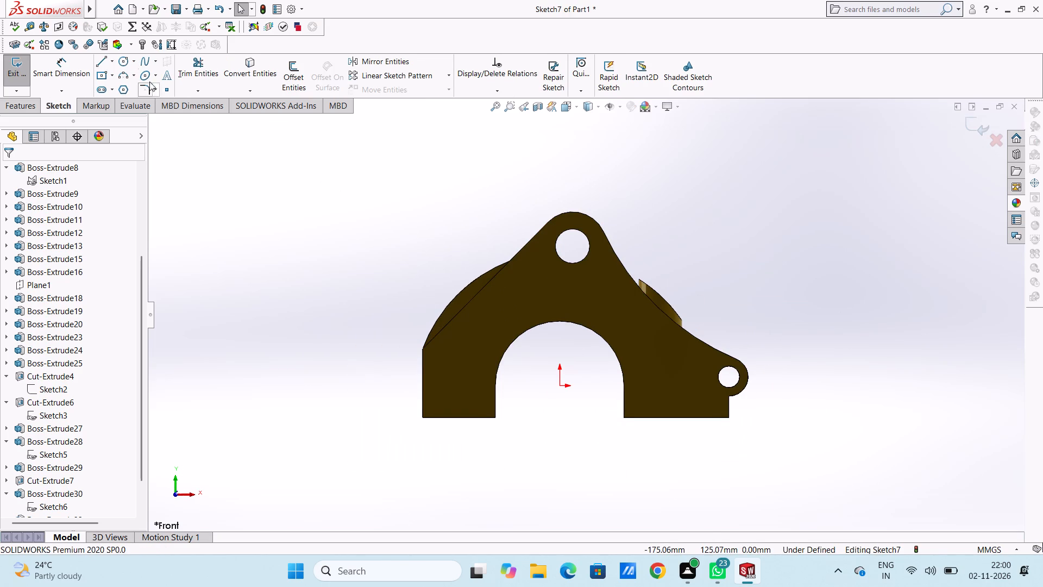
click(122, 76)
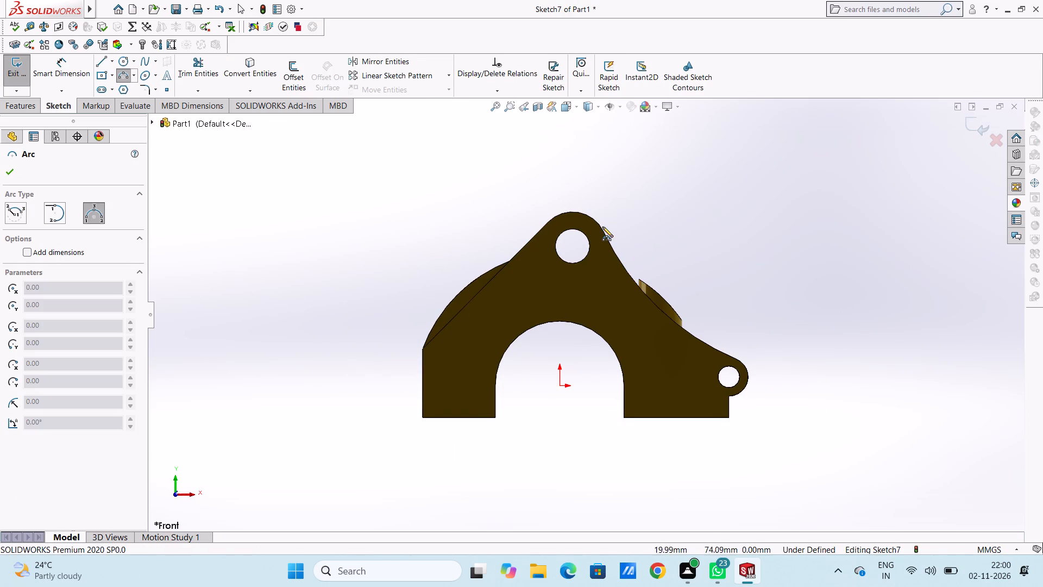
click(604, 232)
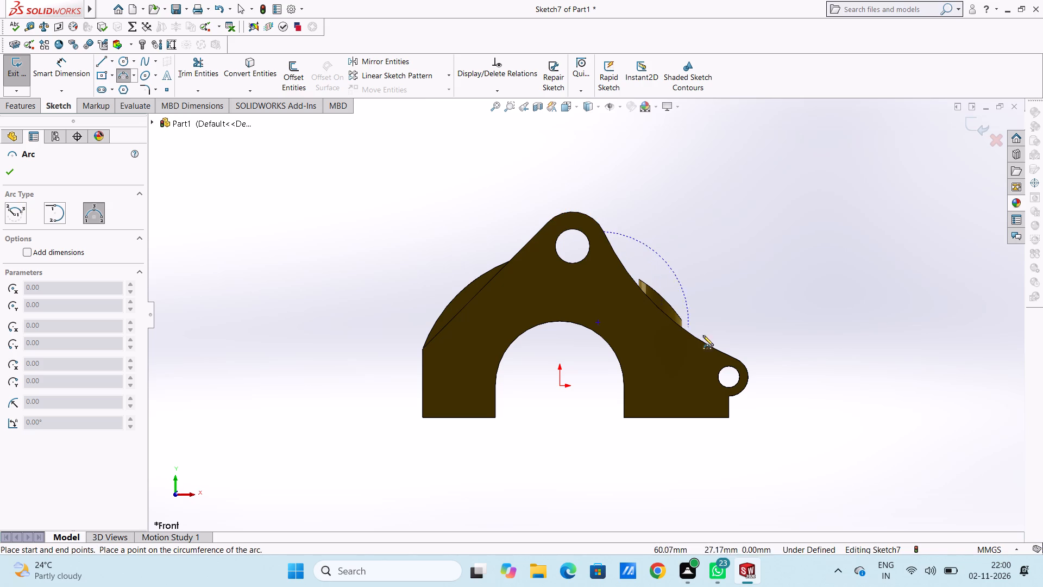
click(737, 358)
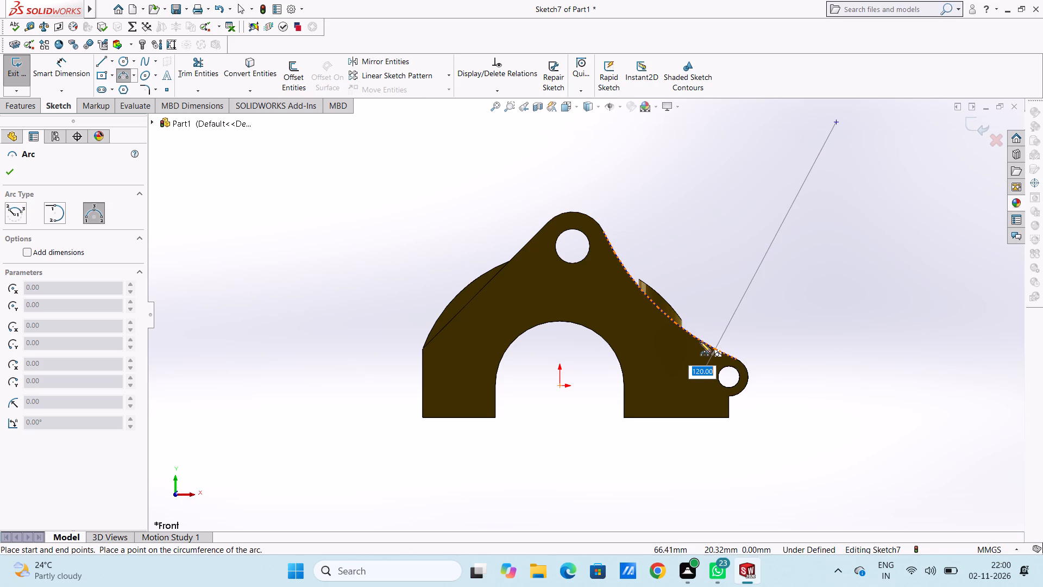
click(700, 342)
right_click(719, 211)
click(733, 222)
click(720, 227)
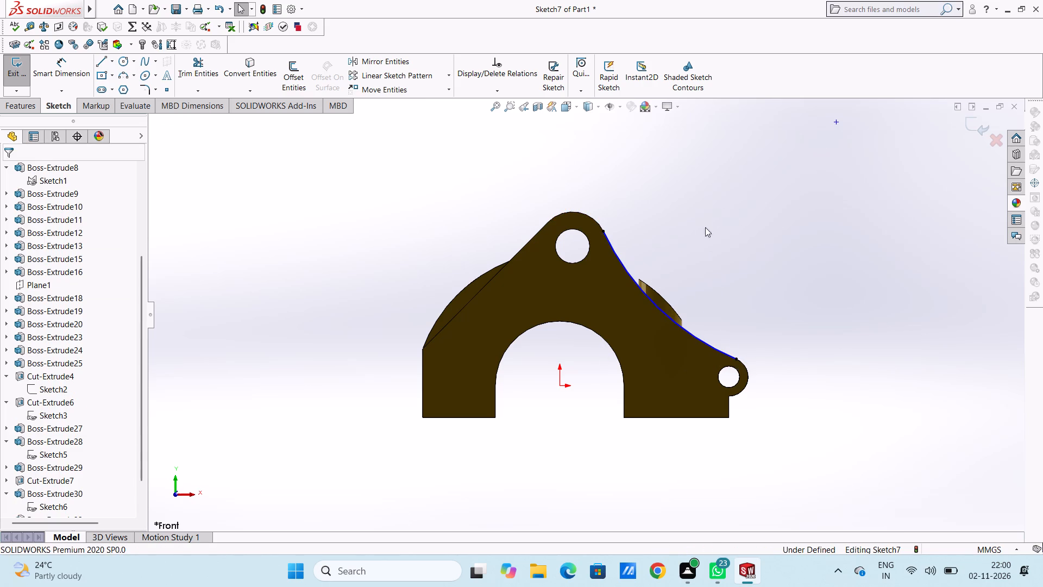
Close the profile above the concave edge with a horizontal and a vertical line, each about 60 mm, joining the arc's endpoints.
click(105, 63)
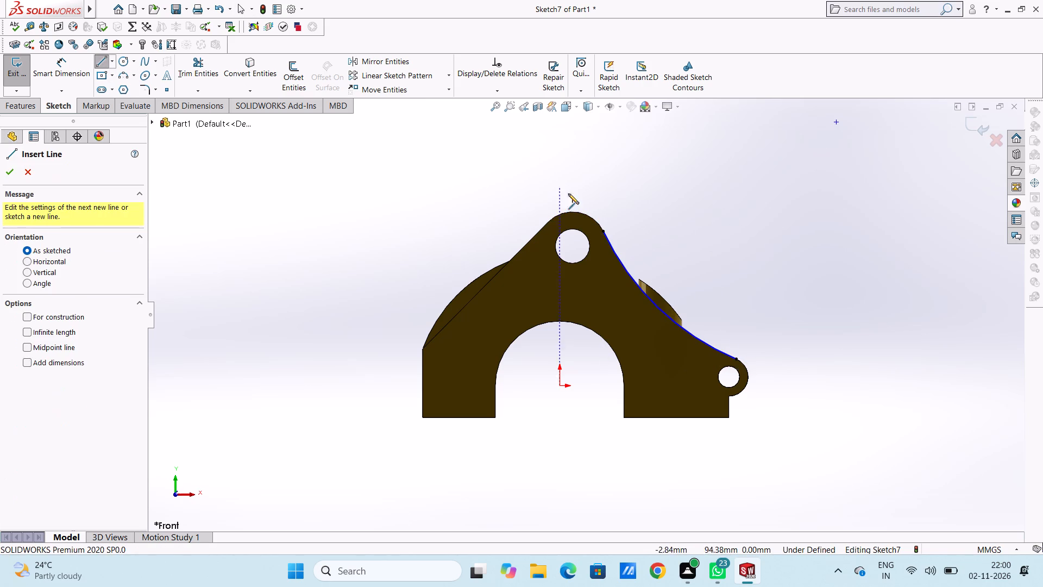
click(604, 232)
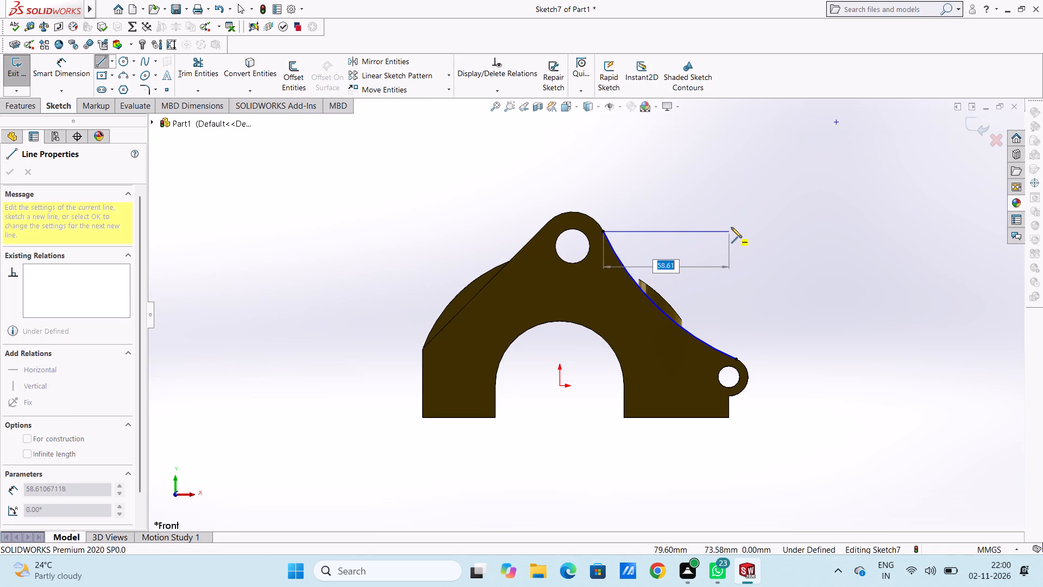
click(737, 229)
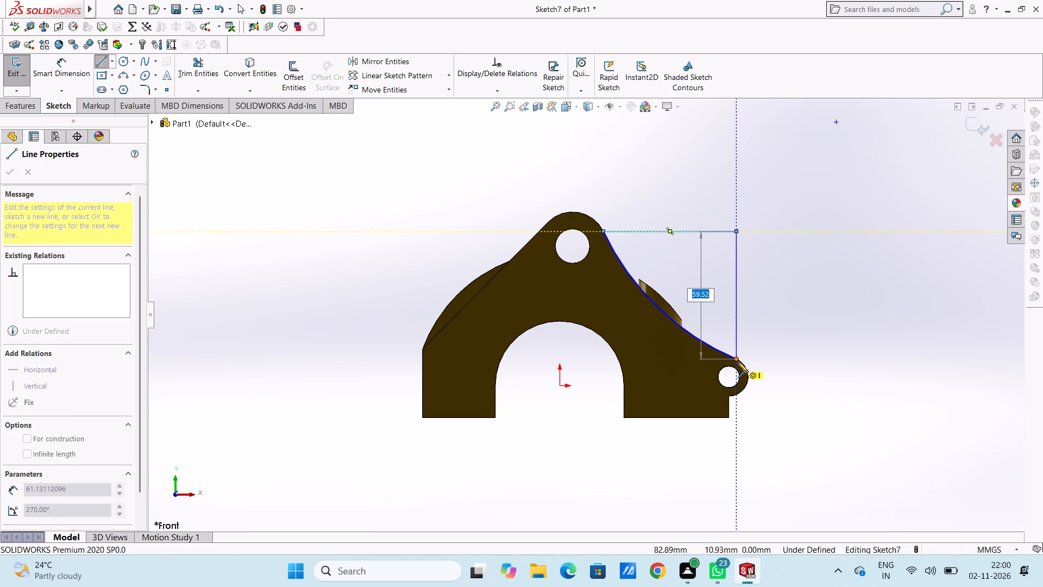
click(738, 361)
right_click(825, 220)
click(831, 233)
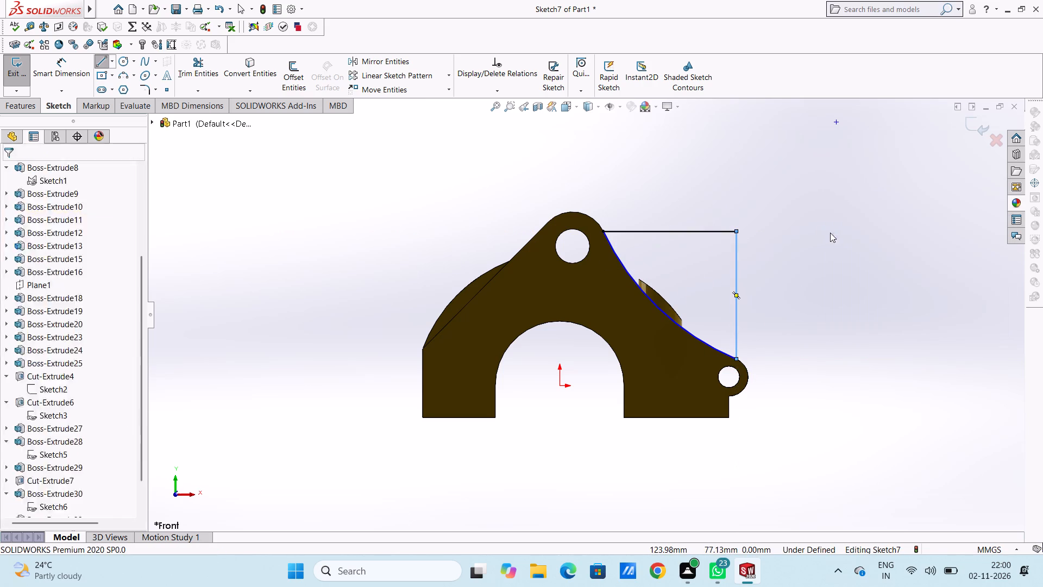
click(815, 252)
middle_drag(801, 257, 775, 278)
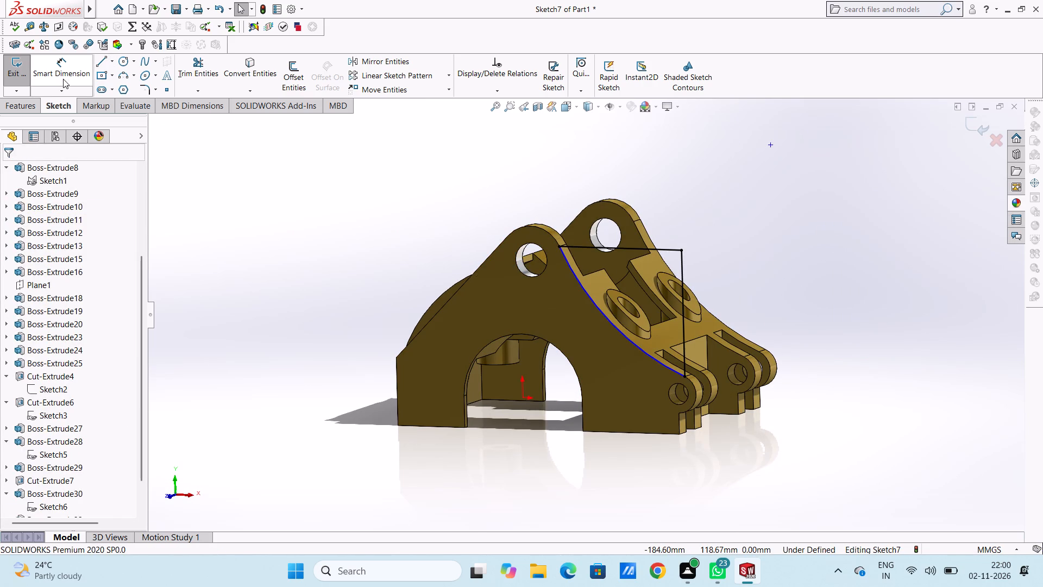
Dimension the sketched concave arc with a radius of 120 mm.
click(62, 72)
click(582, 289)
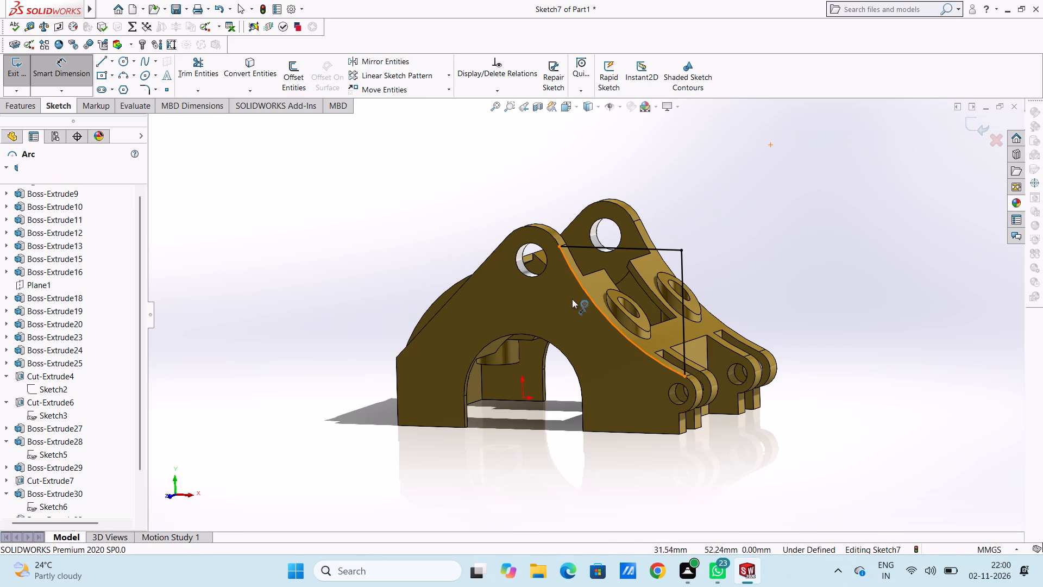
click(372, 463)
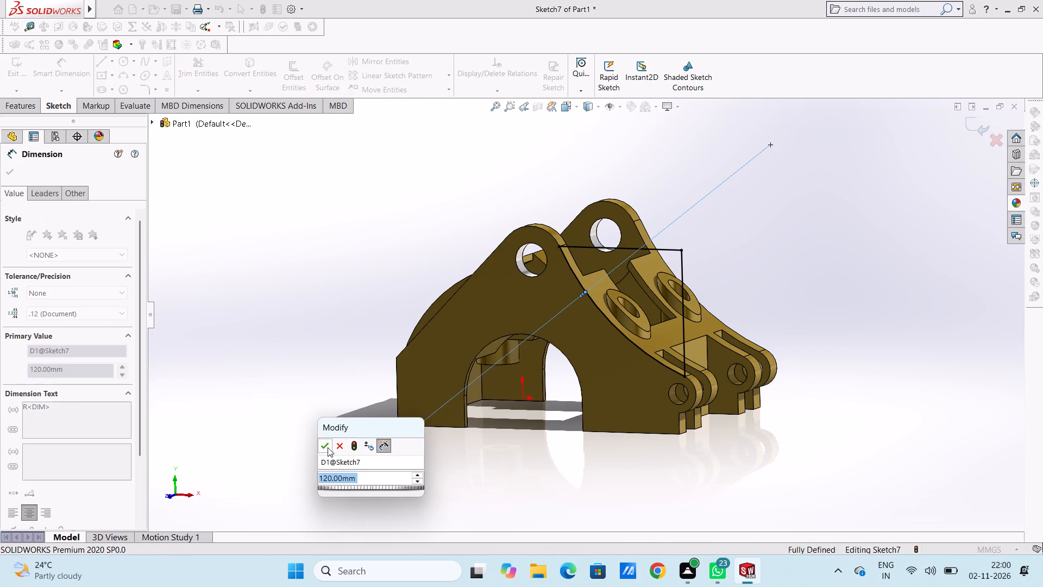
click(326, 442)
click(335, 377)
scroll(730, 290, down, 1)
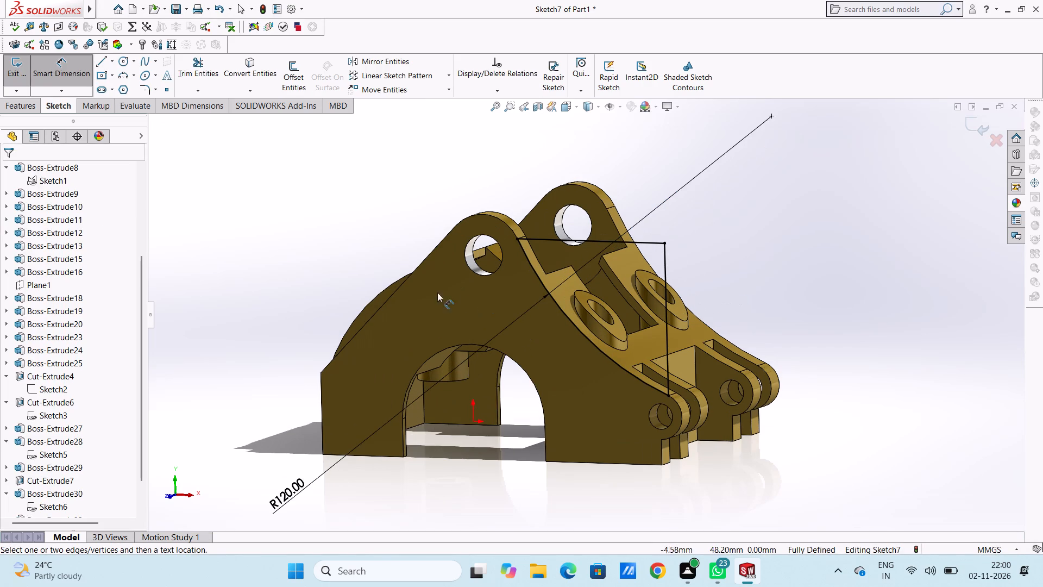
click(60, 65)
Cut-extrude the closed profile Through All, trimming everything above the concave edge across the bracket's width.
click(30, 107)
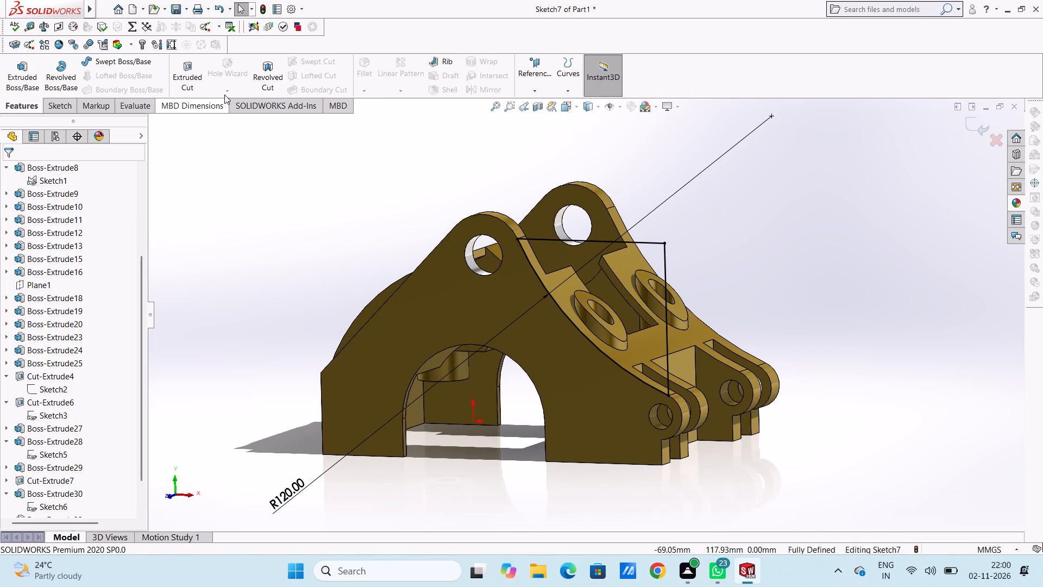
click(179, 70)
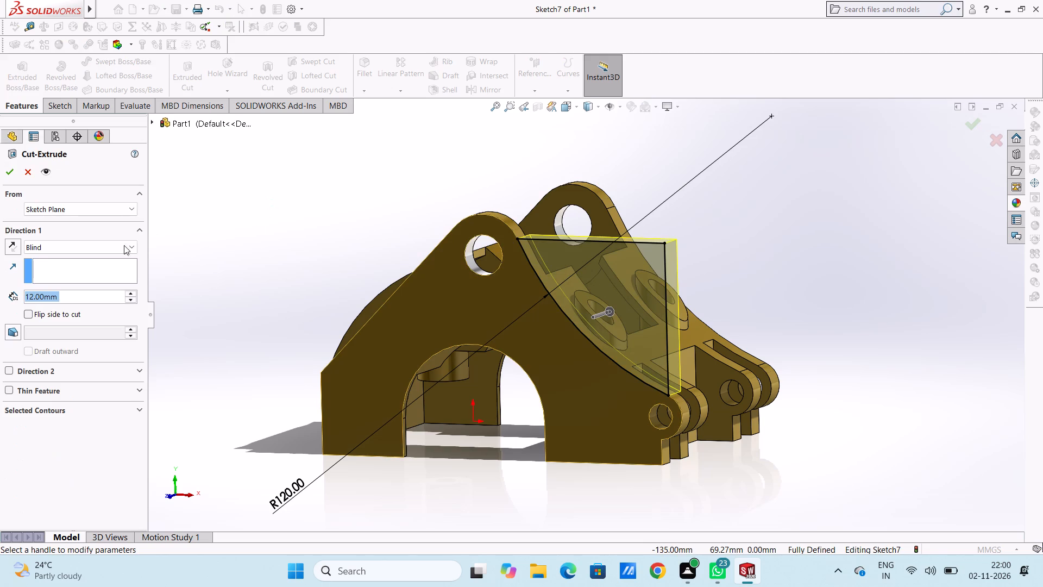
click(107, 244)
click(83, 270)
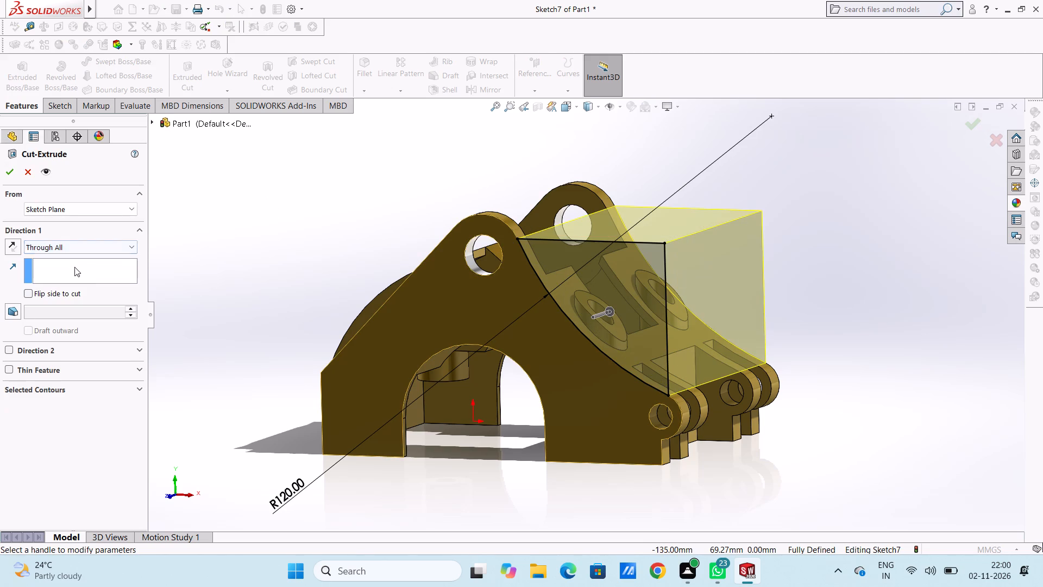
click(12, 168)
click(281, 217)
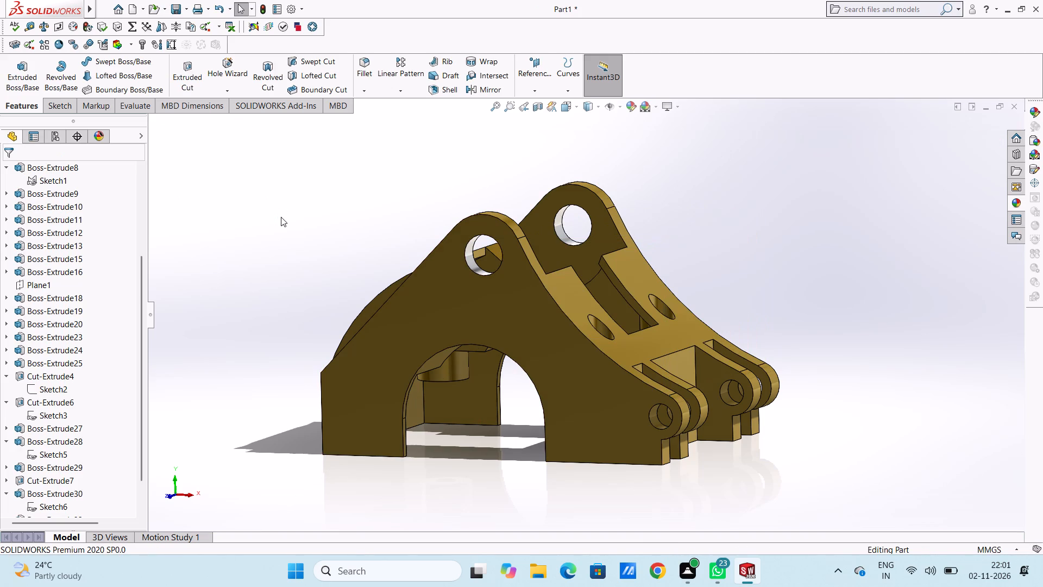
Apply the chromium plate appearance to the cut feature that forms the two holes in the concave sloping face.
scroll(309, 228, up, 2)
middle_drag(307, 251, 290, 328)
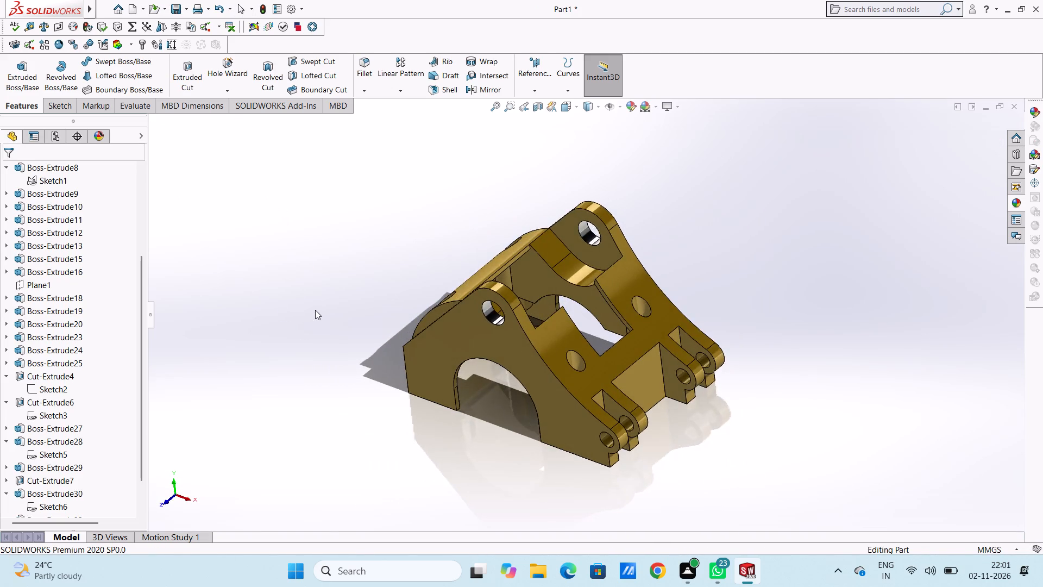
scroll(315, 310, up, 3)
scroll(557, 363, down, 5)
scroll(712, 308, down, 1)
scroll(656, 300, down, 3)
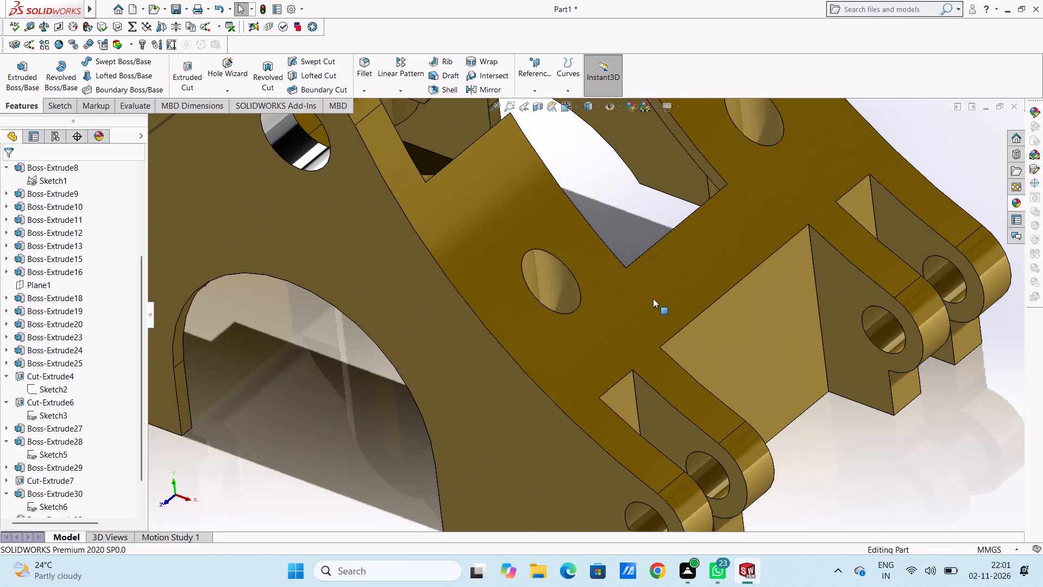
click(1016, 205)
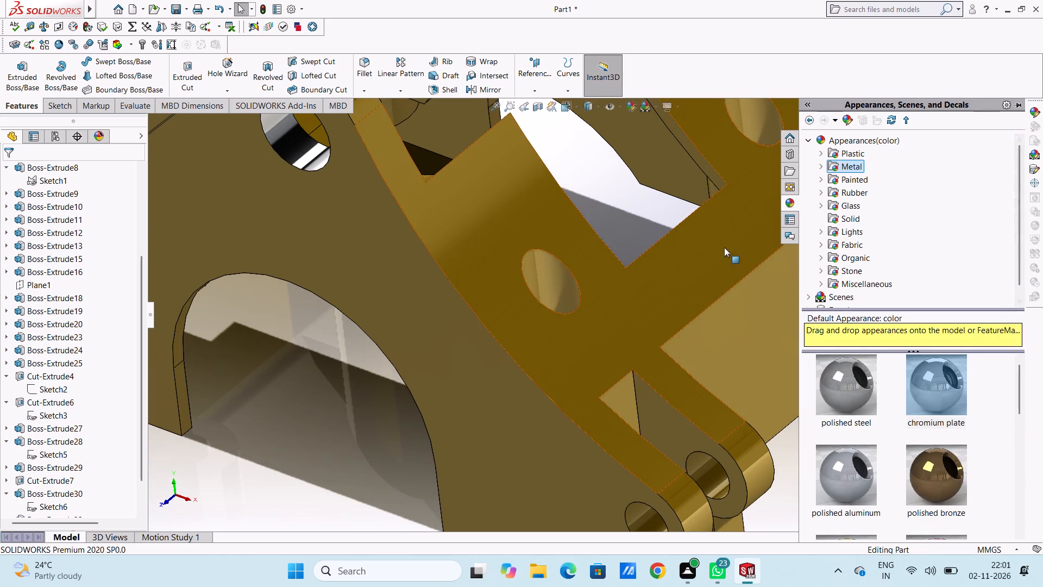
scroll(717, 241, up, 2)
scroll(560, 275, down, 3)
drag(945, 383, 667, 301)
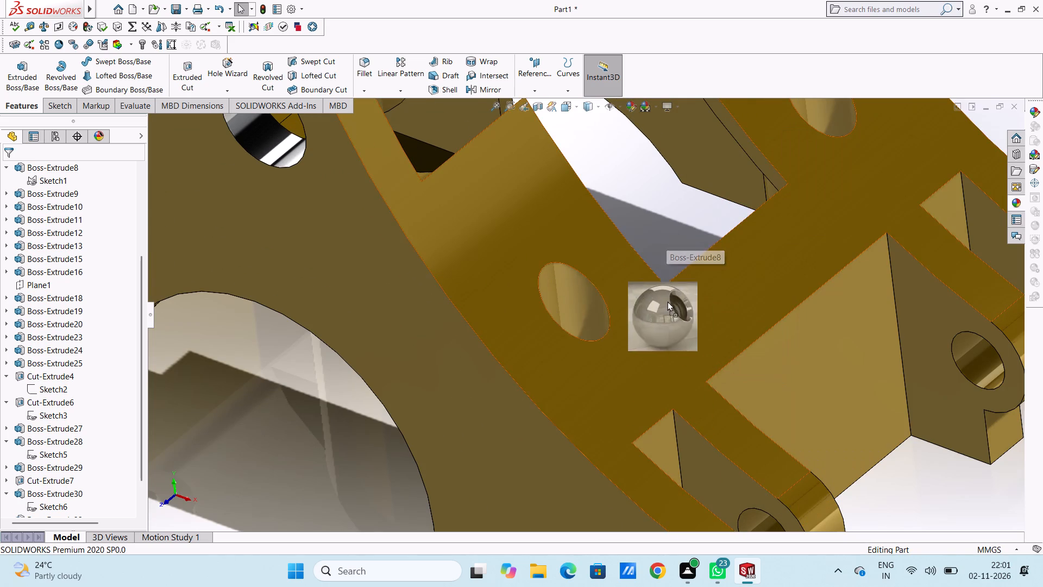
drag(667, 301, 573, 295)
click(590, 297)
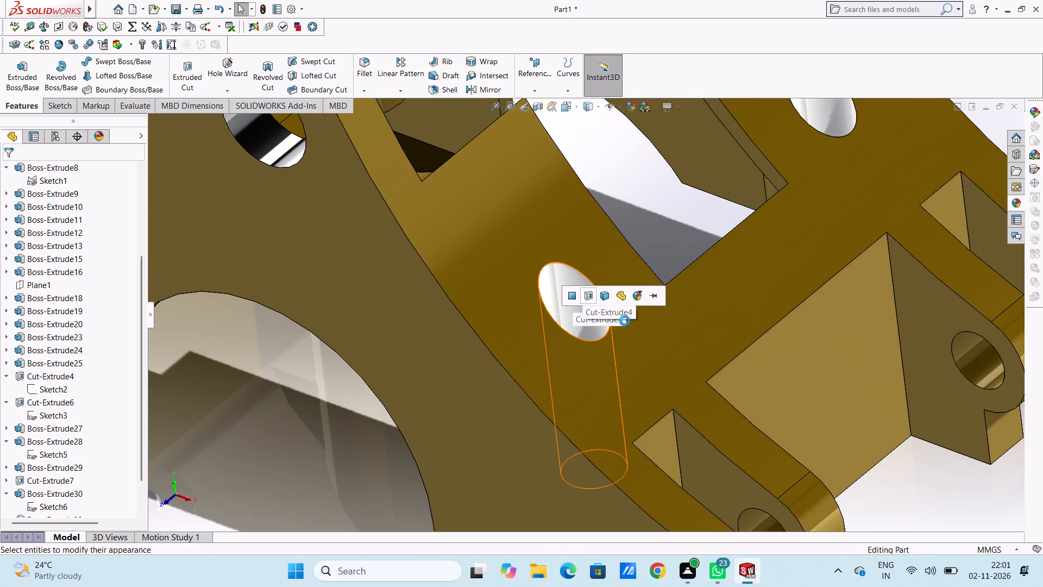
Apply the chromium plate appearance to only the inner faces of the holes in the front pair of lower lugs.
scroll(703, 333, up, 5)
middle_drag(677, 402, 673, 340)
scroll(666, 421, down, 3)
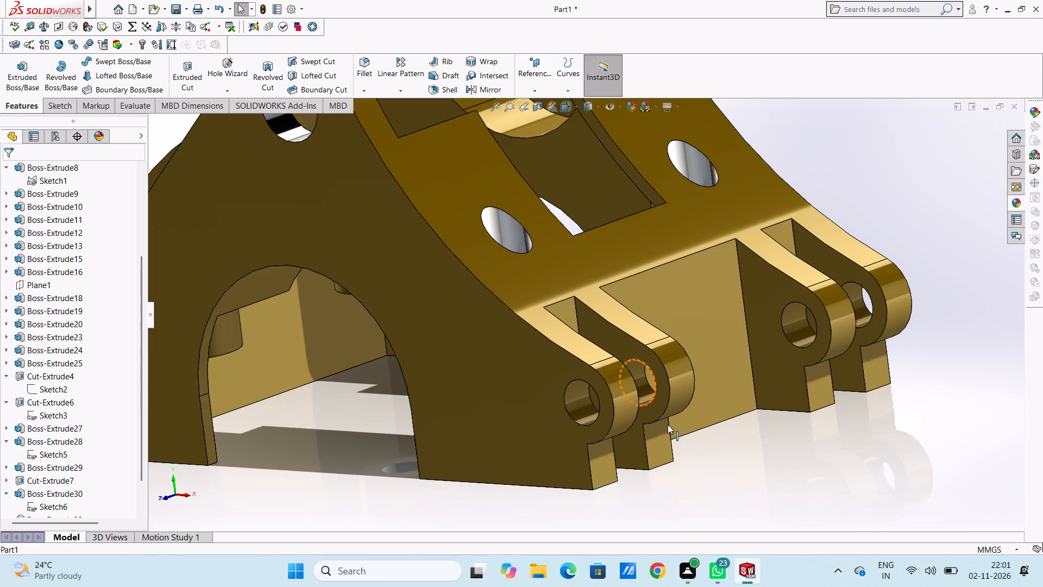
middle_drag(691, 443, 710, 451)
scroll(601, 419, down, 4)
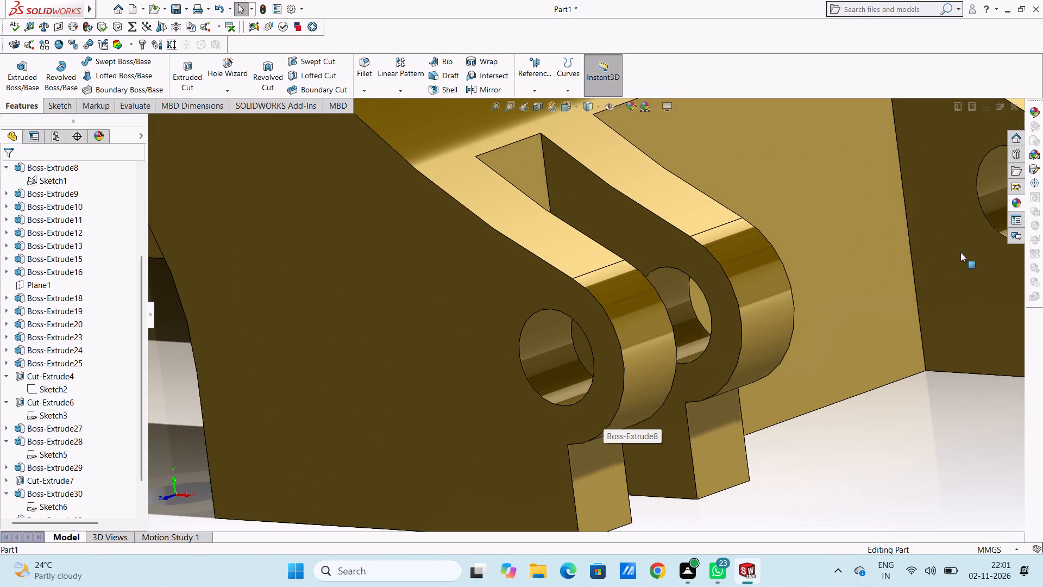
click(1016, 202)
drag(934, 374, 662, 358)
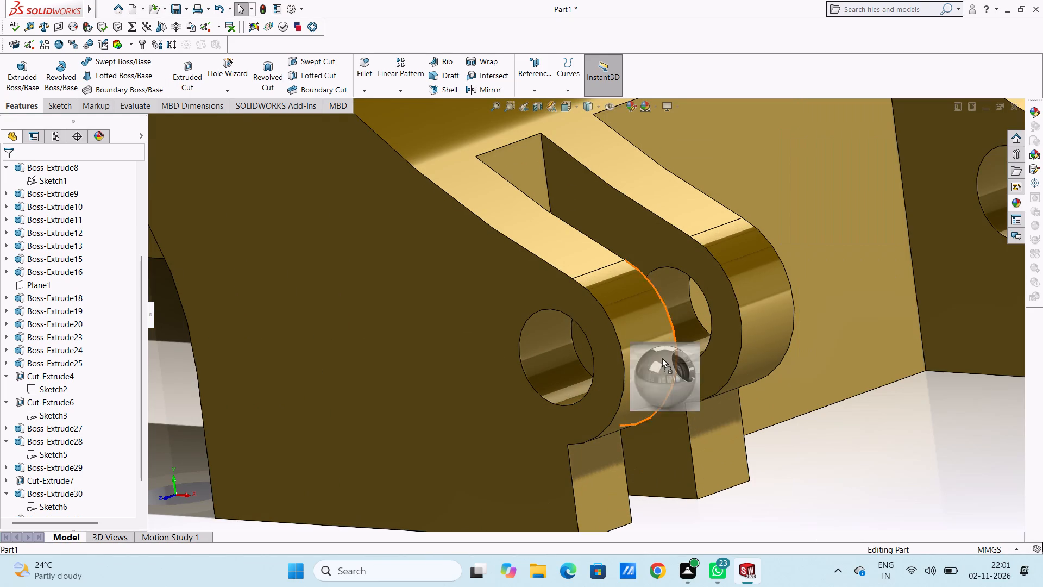
drag(662, 358, 571, 354)
click(554, 359)
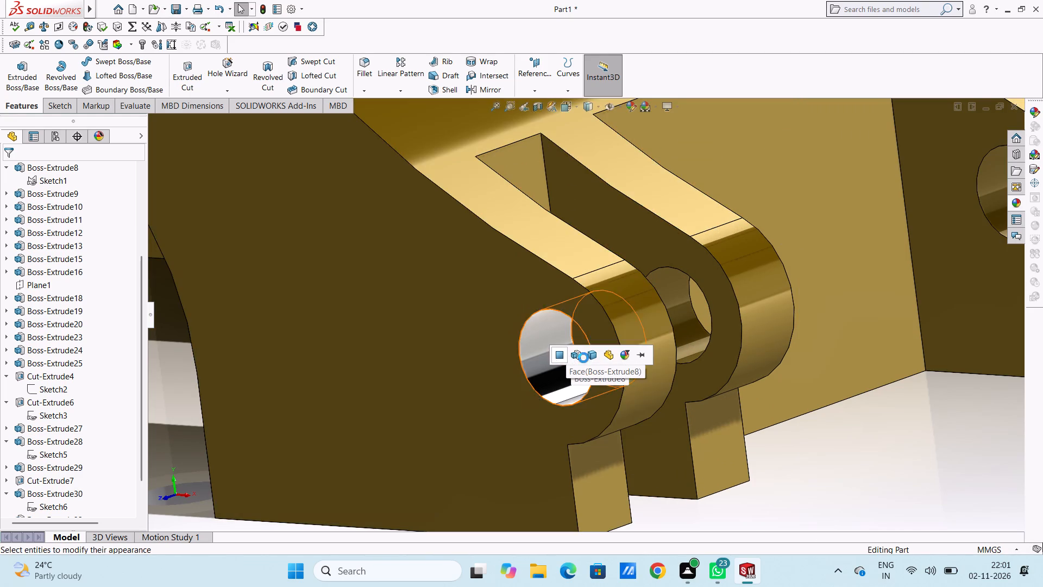
scroll(693, 304, down, 3)
click(1013, 199)
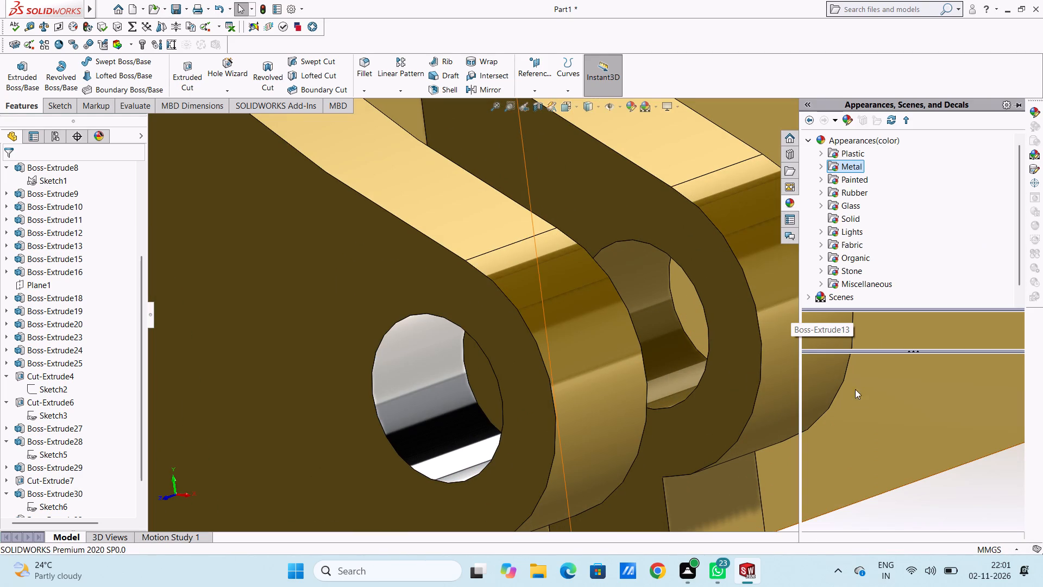
drag(935, 379, 651, 322)
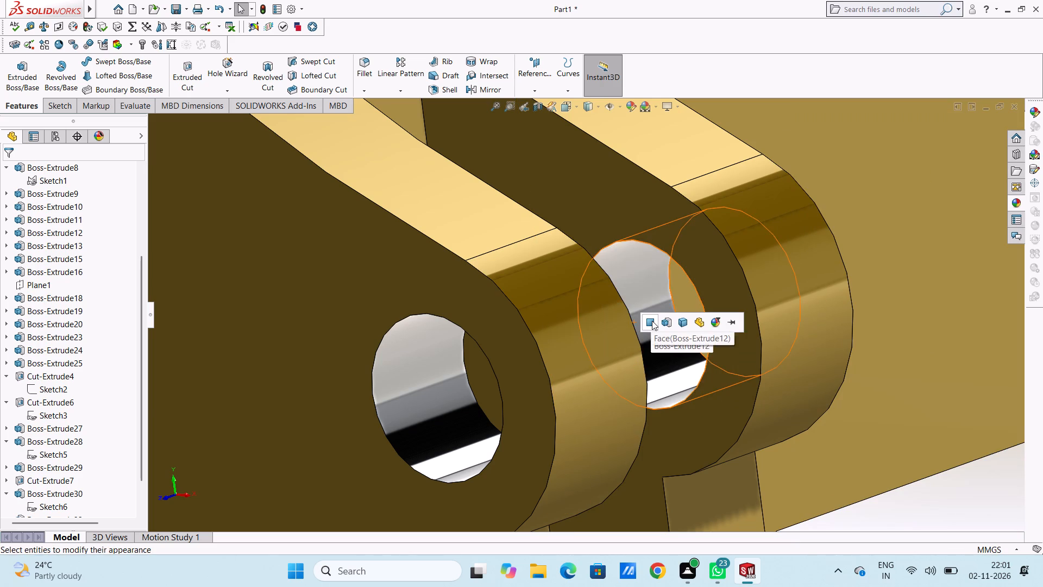
click(652, 321)
Apply the chromium plate appearance to only the inner faces of the holes in the rear pair of lower lugs.
scroll(781, 307, up, 5)
scroll(882, 204, up, 2)
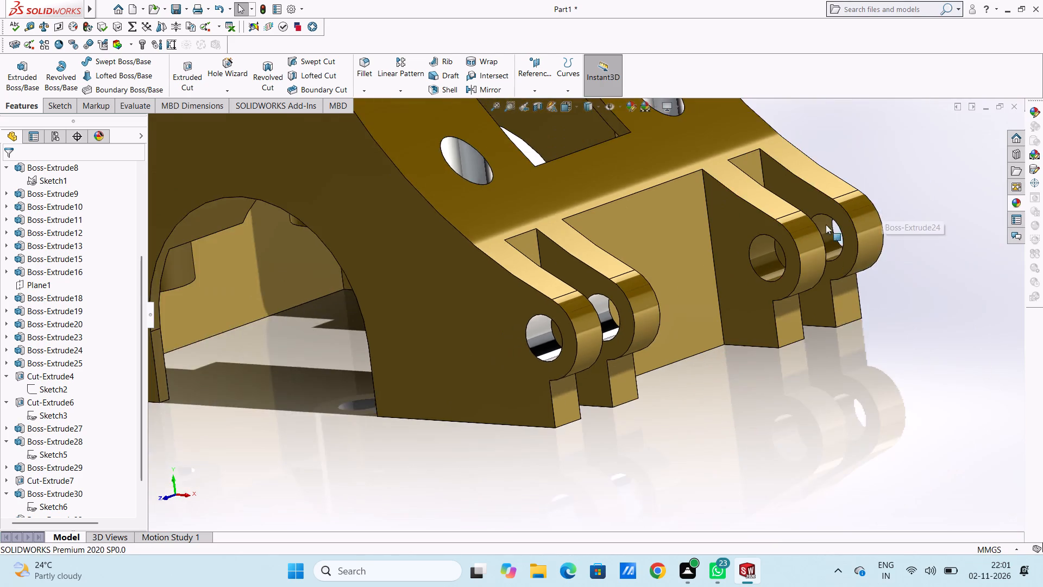
scroll(756, 246, down, 6)
click(1017, 203)
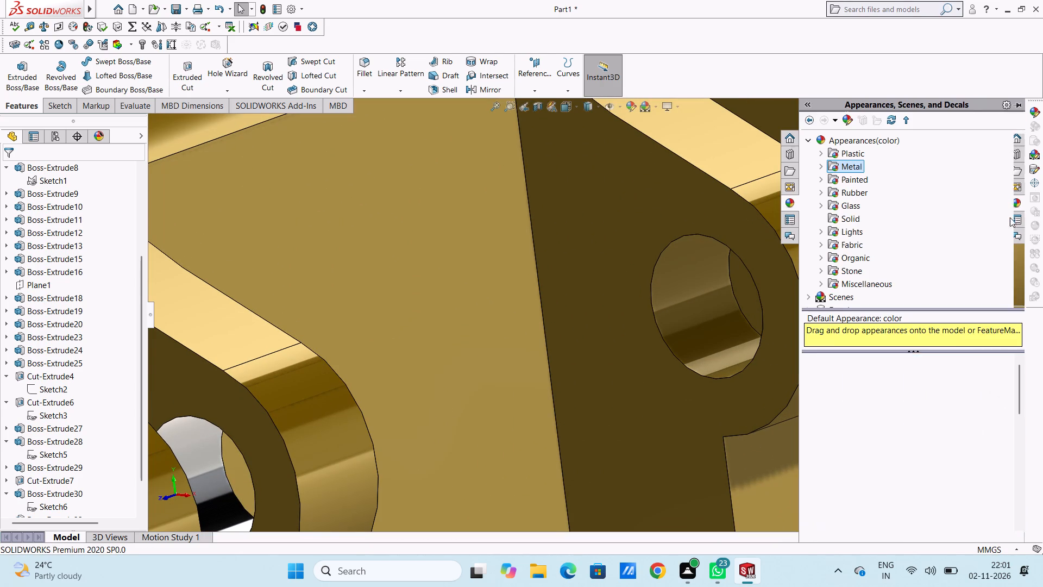
drag(937, 370, 717, 294)
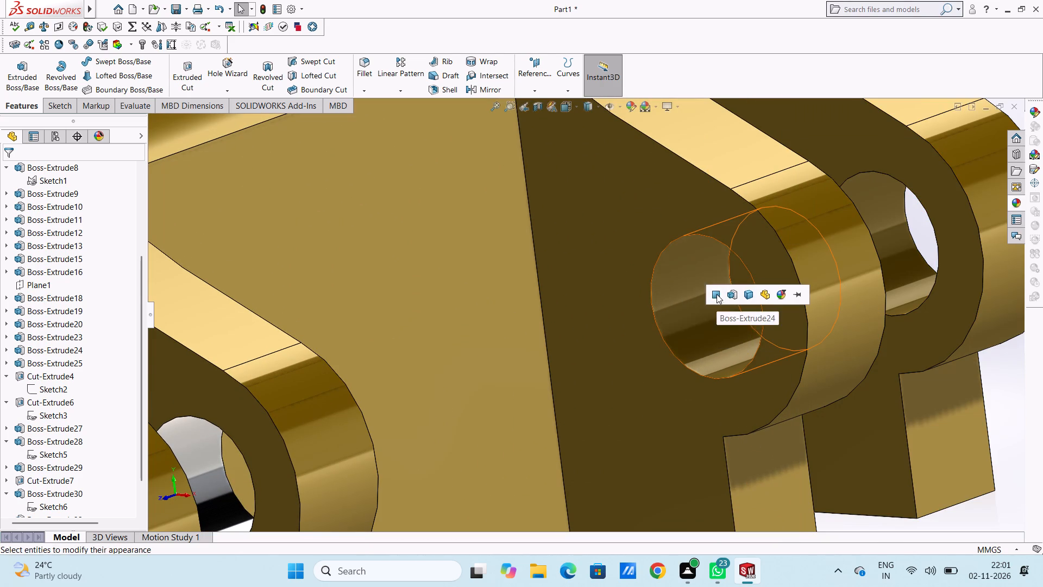
click(717, 294)
scroll(843, 229, up, 4)
scroll(740, 280, down, 6)
scroll(659, 270, down, 2)
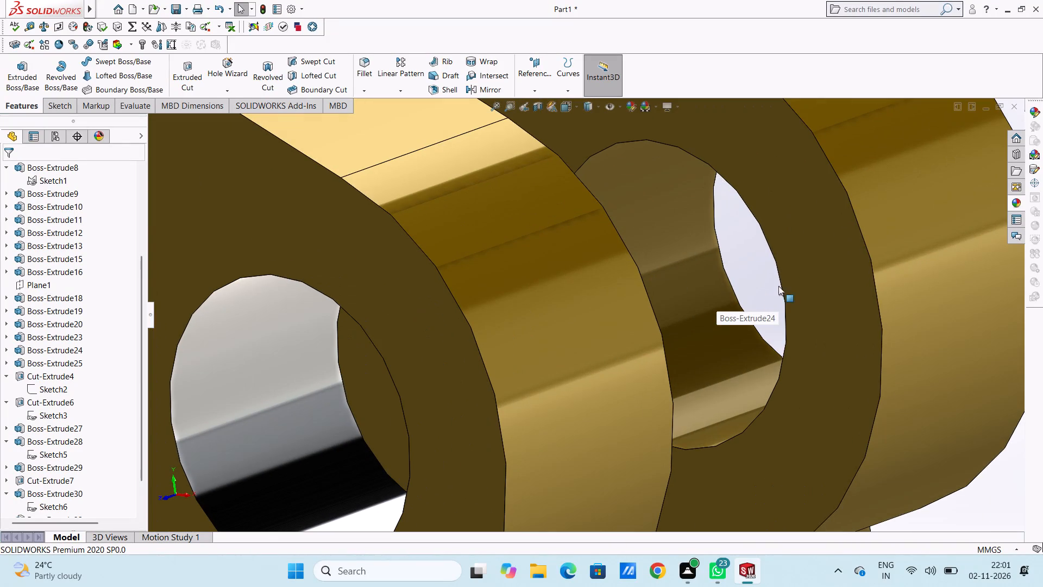
click(1013, 204)
drag(934, 380, 933, 380)
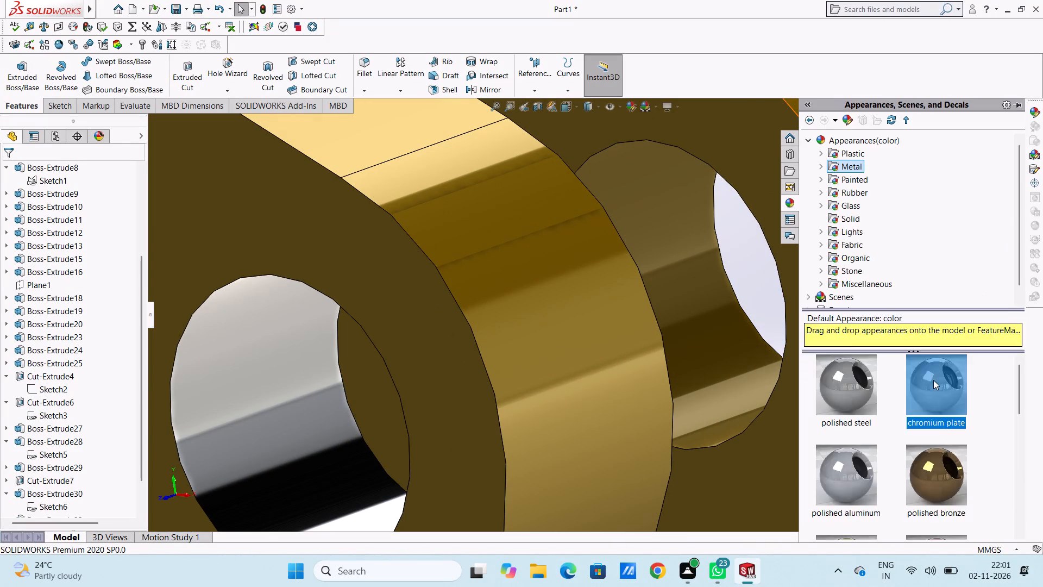
drag(933, 380, 727, 296)
click(727, 296)
Examine the bracket from above, the side and the underside to check its chrome holes and remaining uncoated faces.
scroll(809, 253, up, 6)
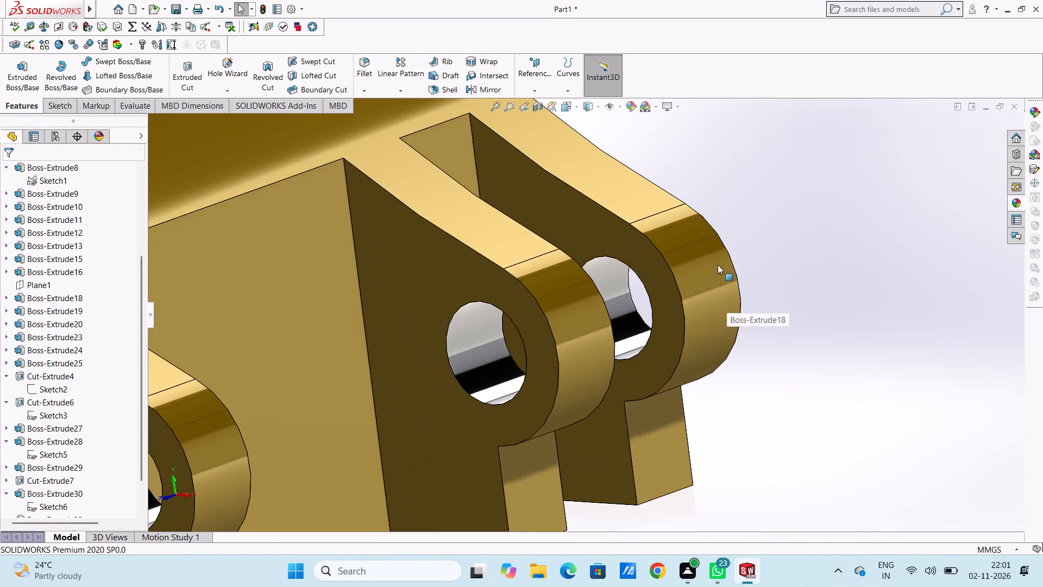
scroll(707, 265, up, 7)
scroll(633, 291, up, 5)
middle_drag(448, 309, 512, 403)
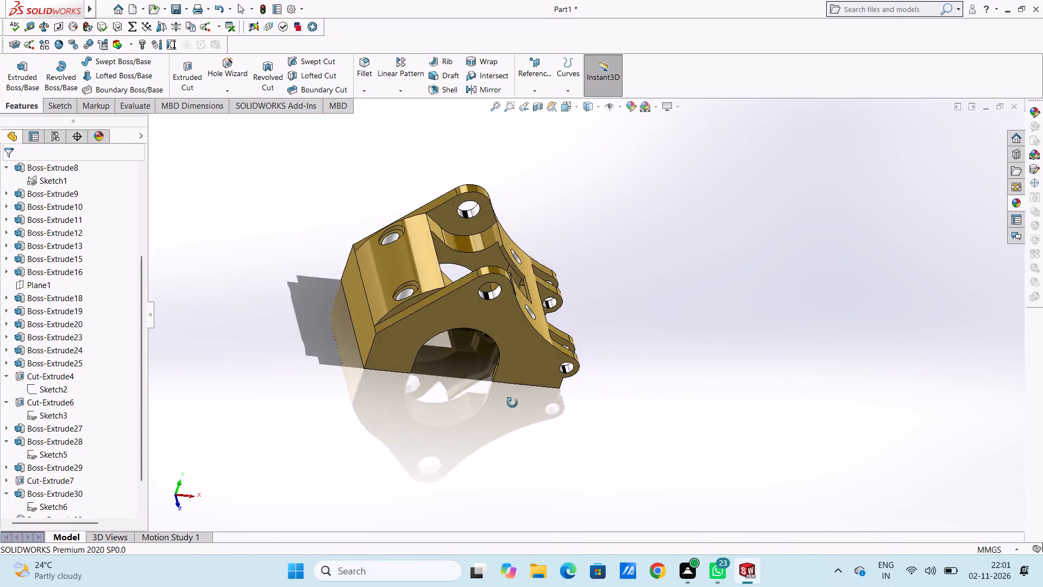
middle_drag(512, 403, 508, 429)
middle_drag(397, 323, 381, 312)
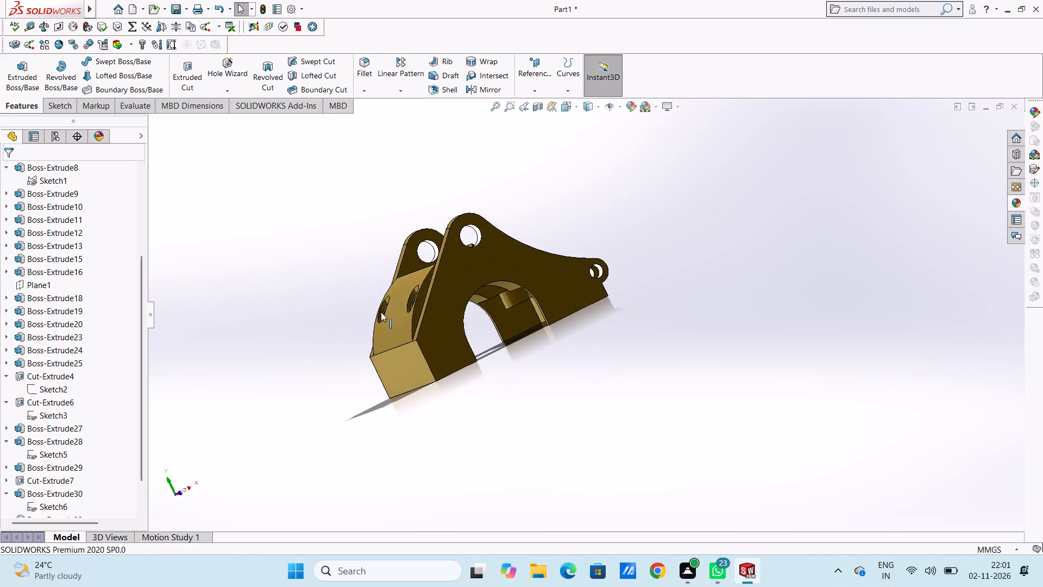
middle_drag(516, 404, 467, 261)
middle_drag(505, 328, 498, 335)
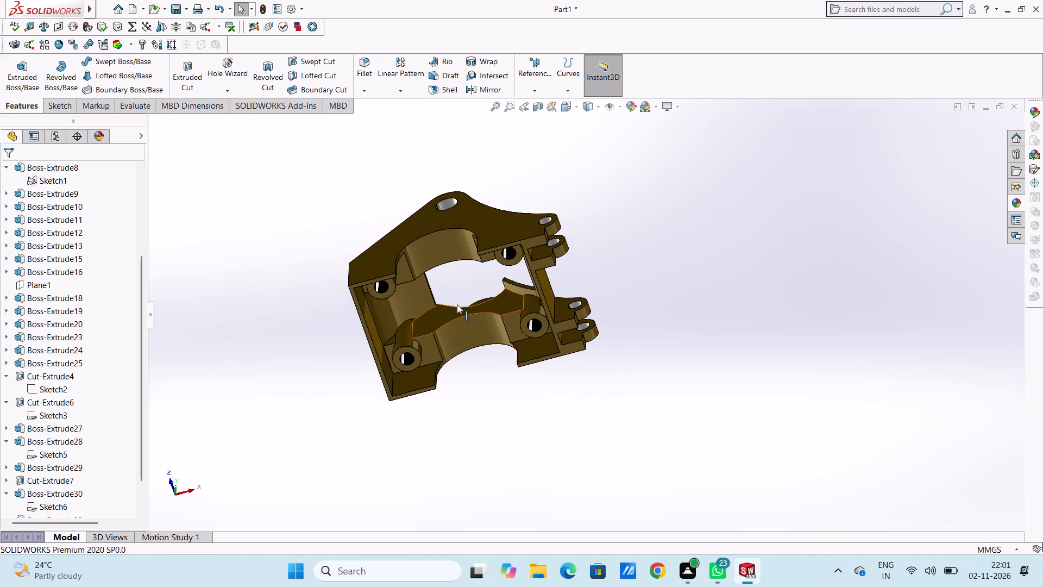
middle_drag(450, 295, 419, 283)
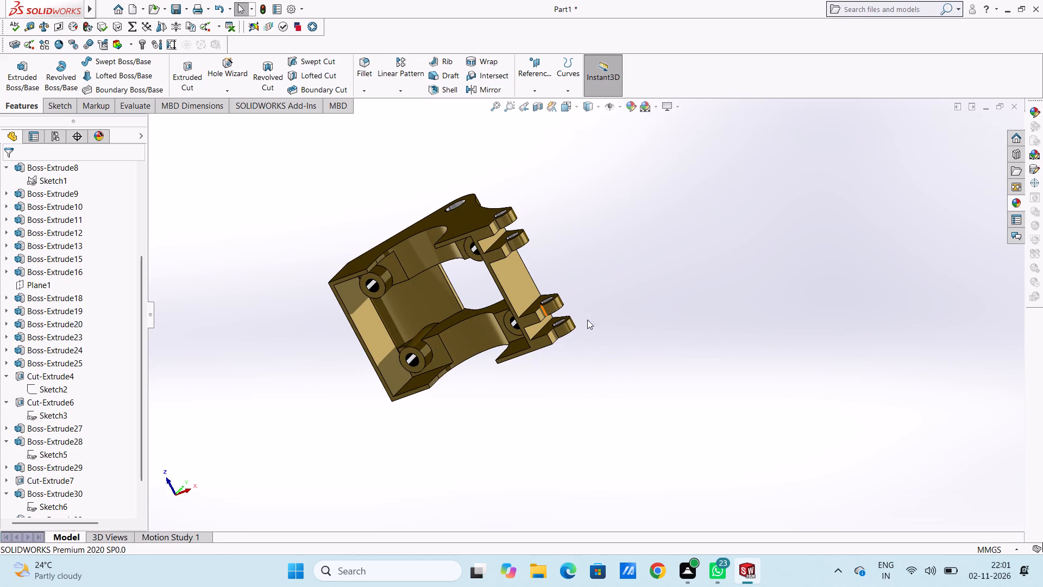
middle_drag(560, 269, 568, 370)
Apply the chromium plate appearance to only the curved inner face of the large arch in the front side plate.
scroll(472, 259, down, 4)
middle_drag(423, 292, 417, 468)
scroll(433, 381, down, 3)
click(1014, 201)
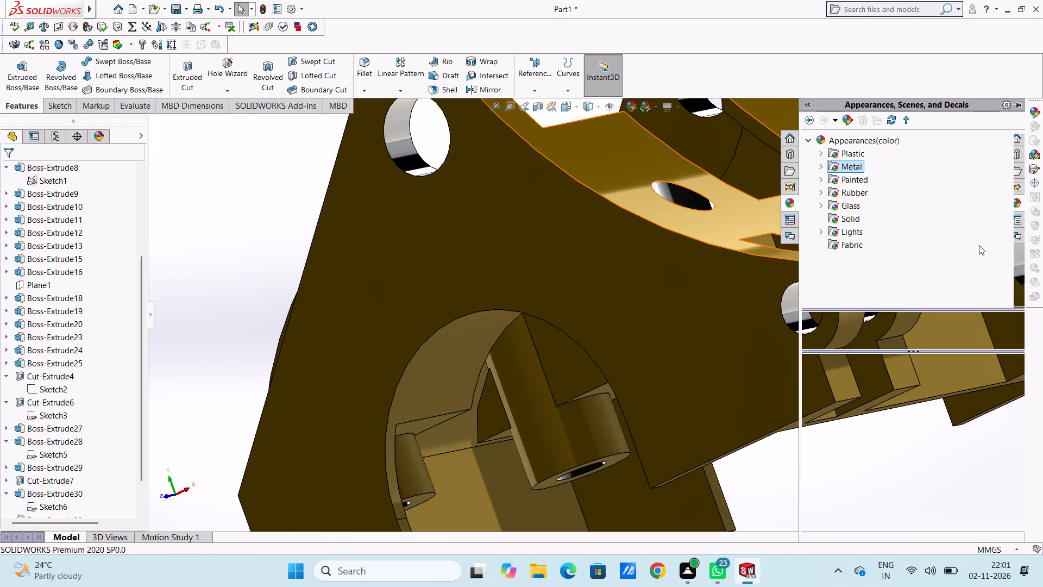
drag(934, 383, 455, 361)
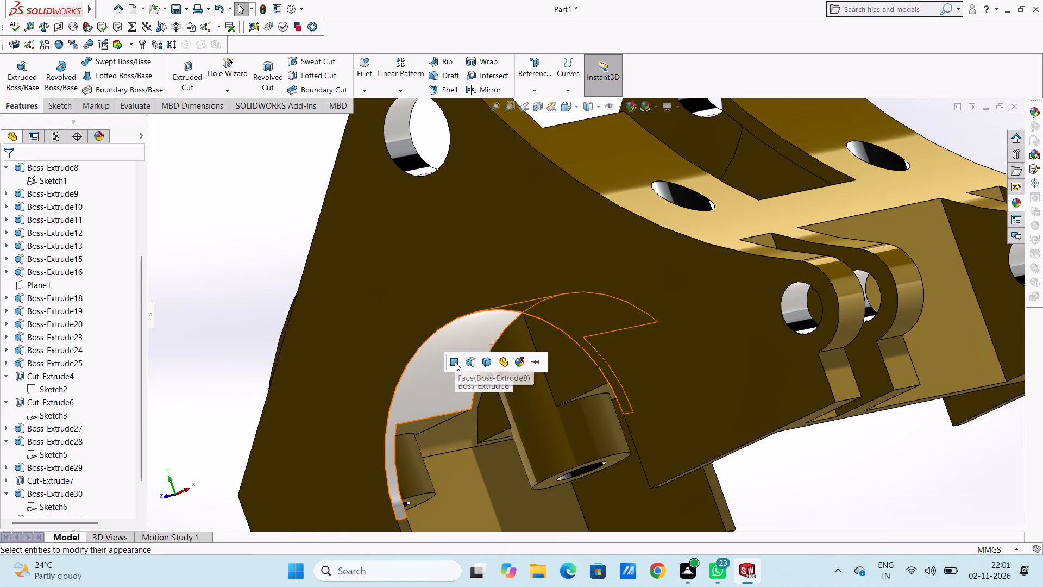
click(455, 362)
Apply the chromium plate appearance to only the curved inner face of the matching arch in the opposite side plate.
scroll(547, 382, up, 5)
middle_drag(559, 402, 593, 298)
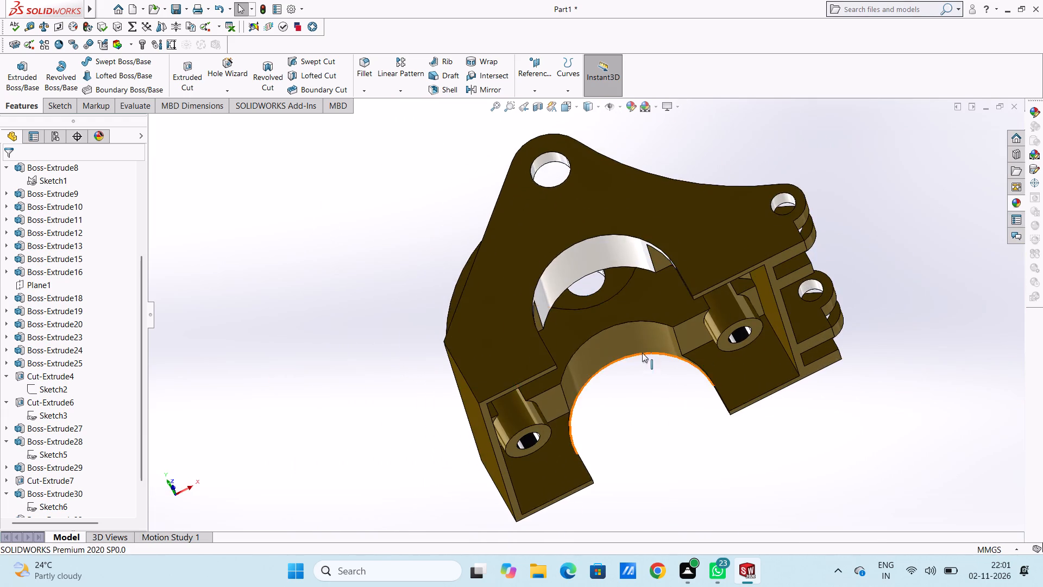
scroll(641, 350, down, 6)
click(1013, 205)
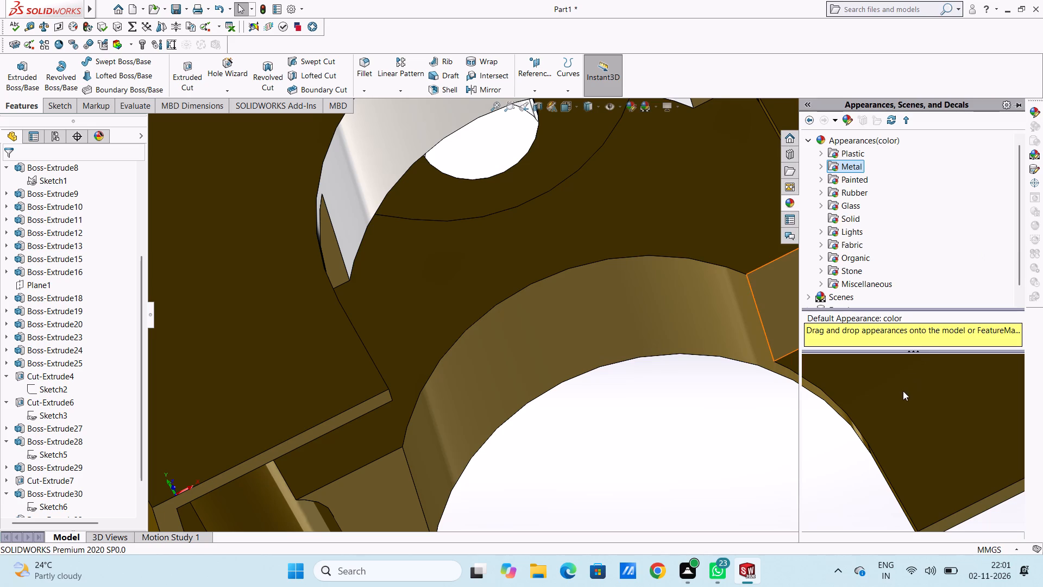
drag(941, 381, 581, 333)
click(581, 333)
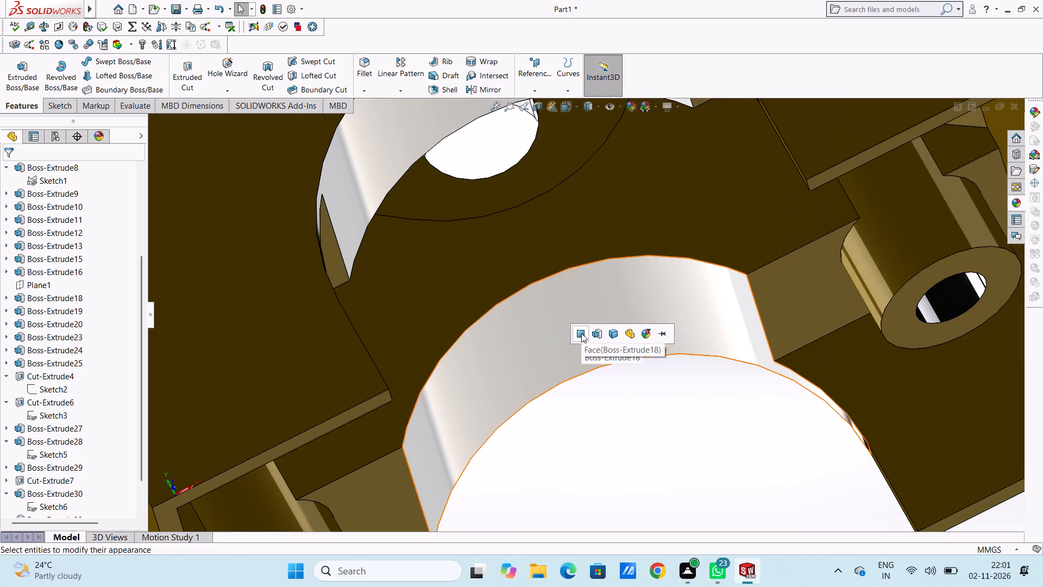
Check the chrome-plated arches from the side, and view the whole bracket in the isometric orientation.
scroll(638, 371, up, 6)
middle_drag(609, 369, 583, 463)
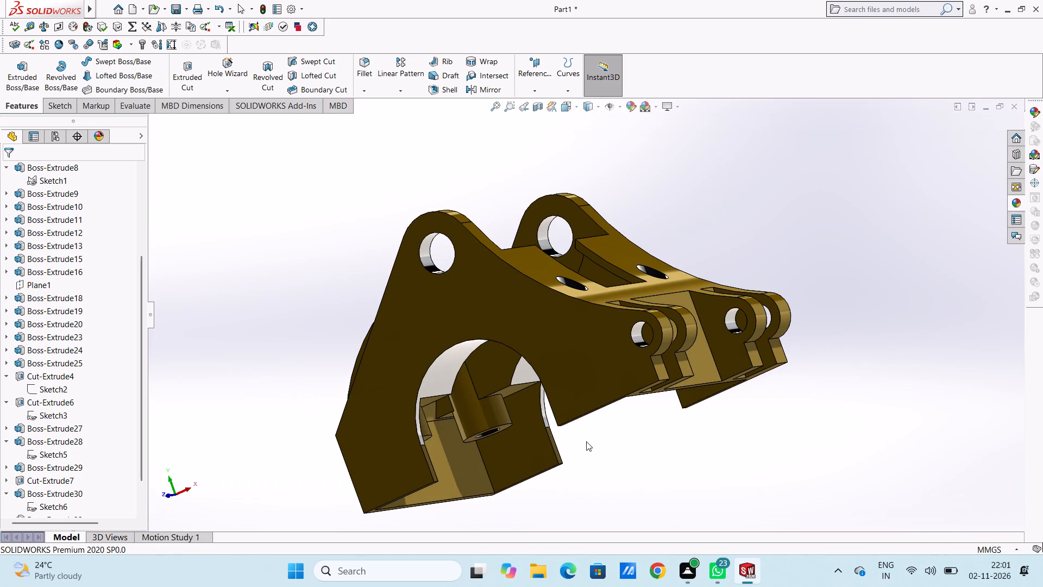
key(Escape)
key(ctrl+7)
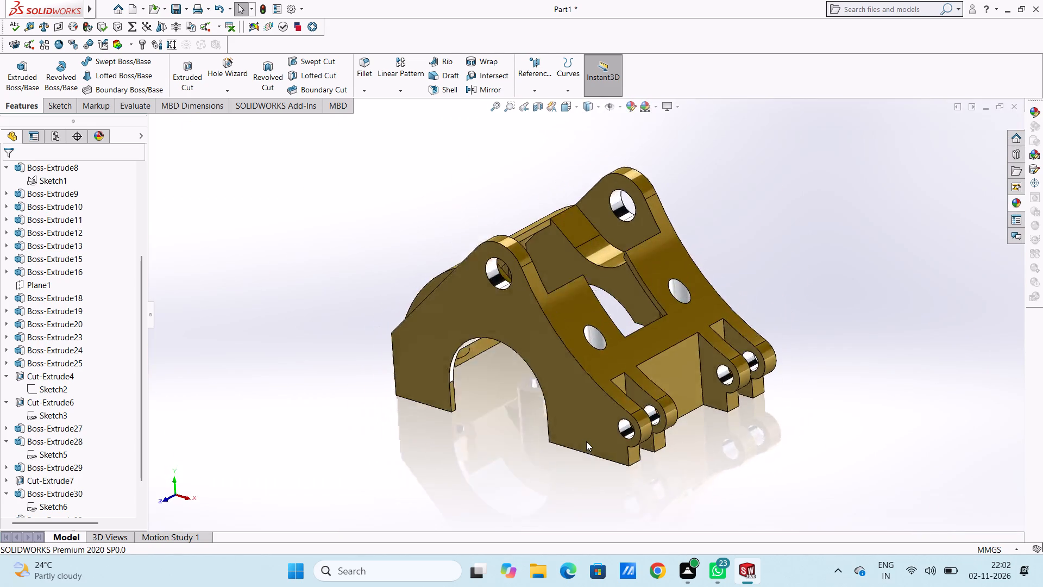
scroll(667, 325, up, 3)
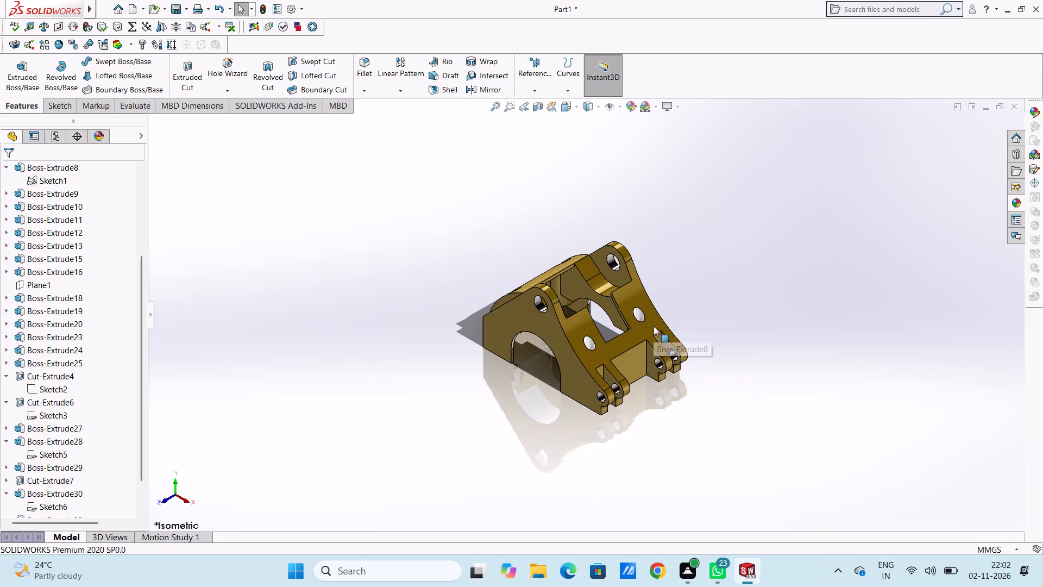
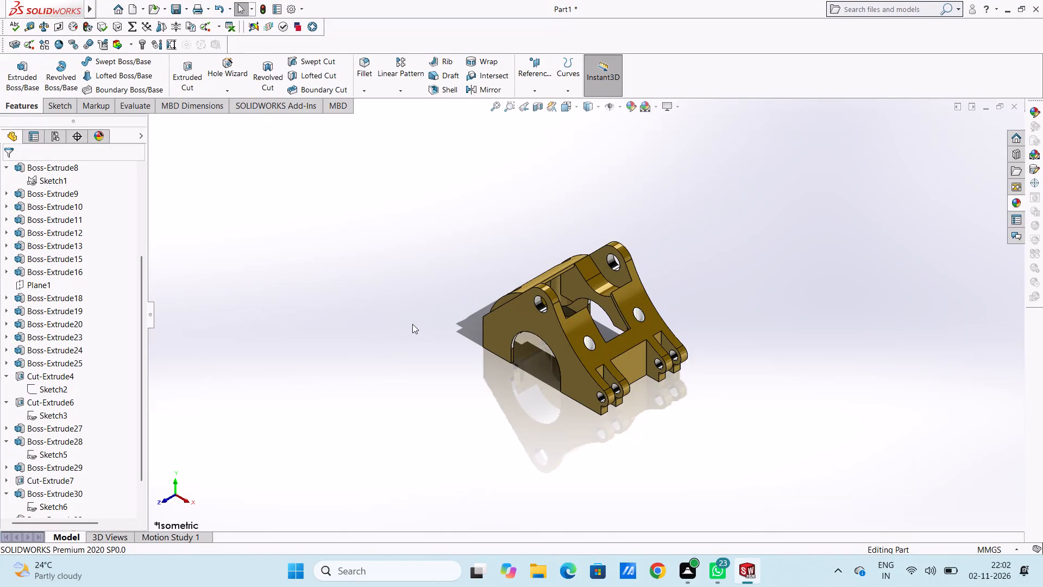
Save the part in the Documents folder as a SOLIDWORKS Part named Saddle Yoke Housing.
key(ctrl+s)
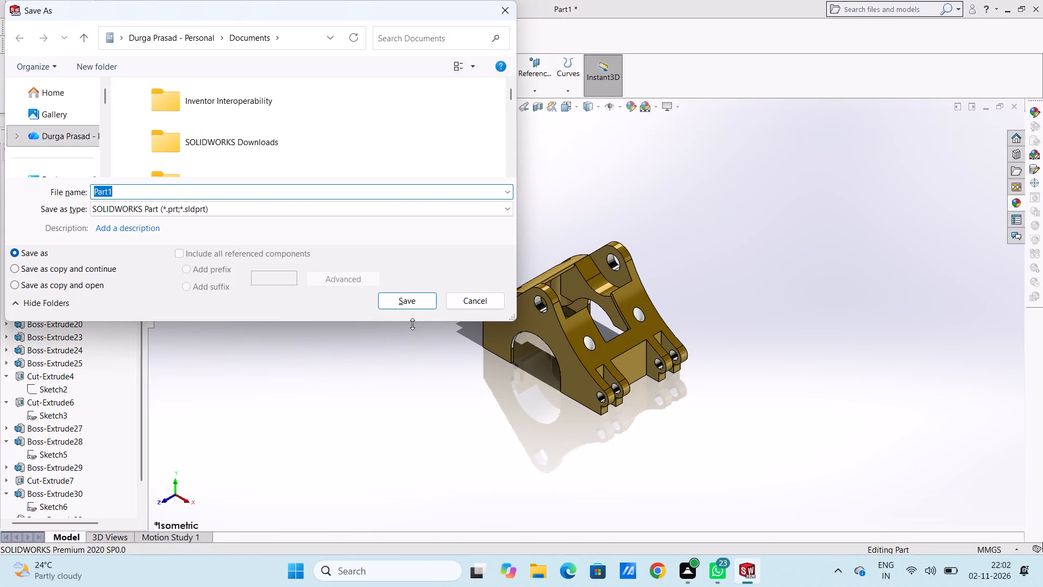
key(ctrl+v)
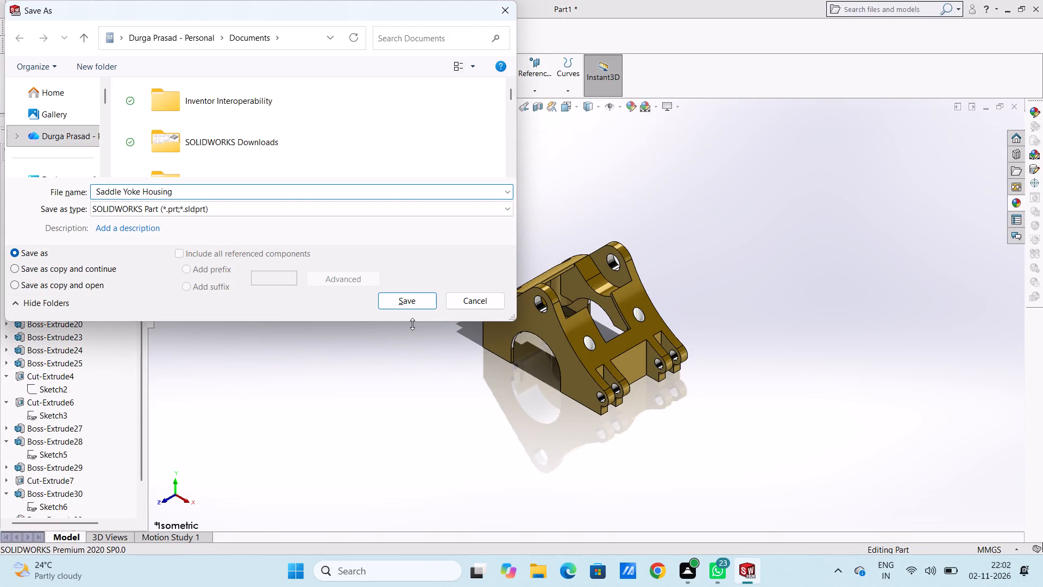
click(398, 306)
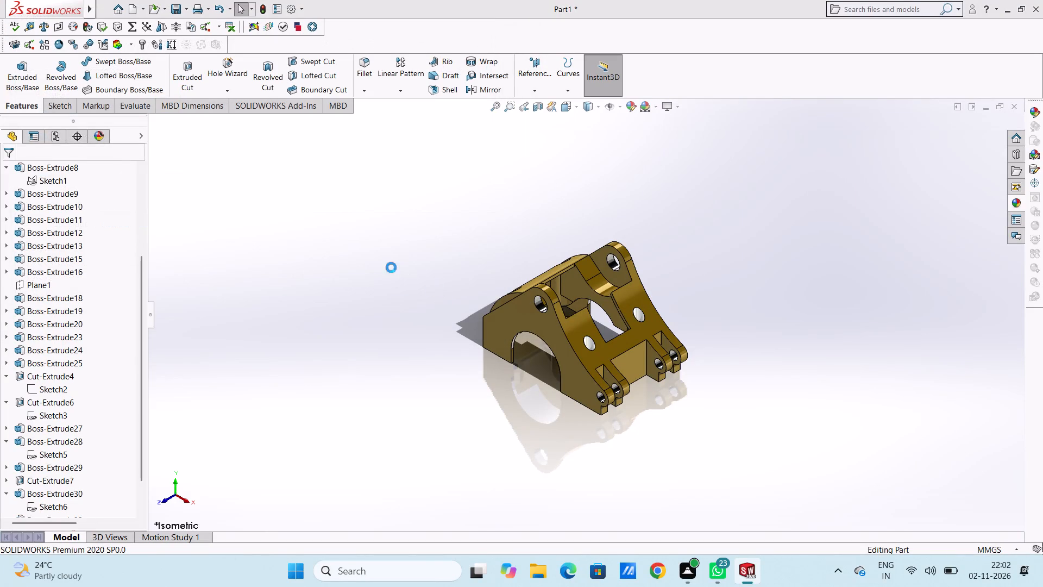
Save a PDF version of the part (Adobe Portable Document Format) in Documents under the name Saddle Yoke Housing.
click(184, 9)
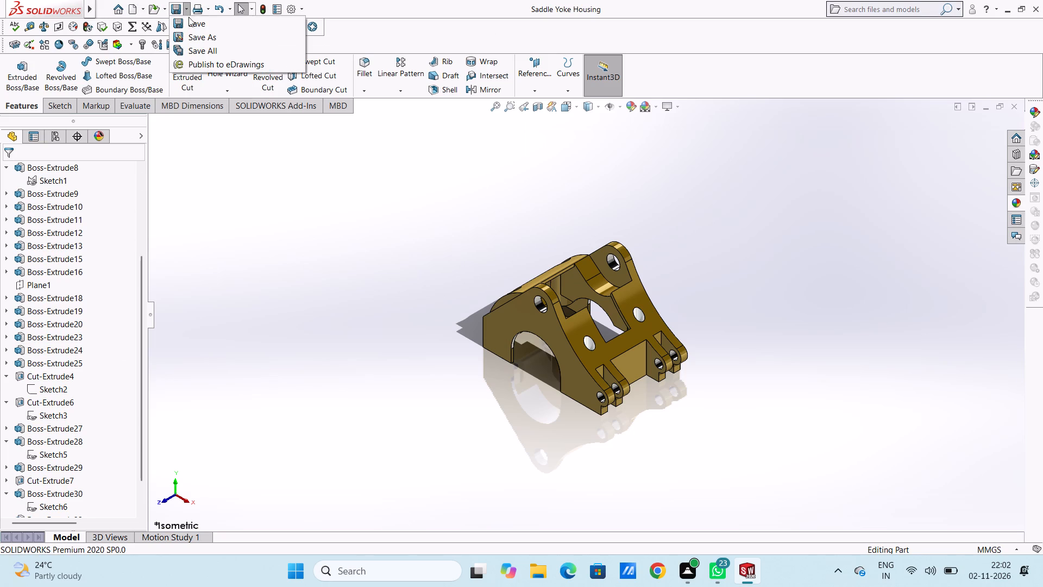
click(203, 40)
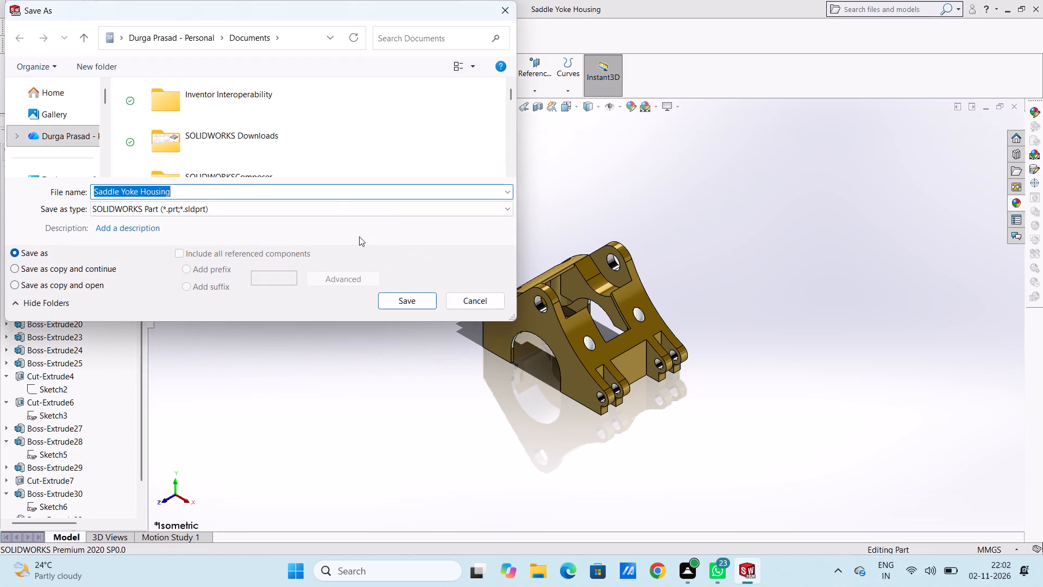
click(340, 209)
click(291, 297)
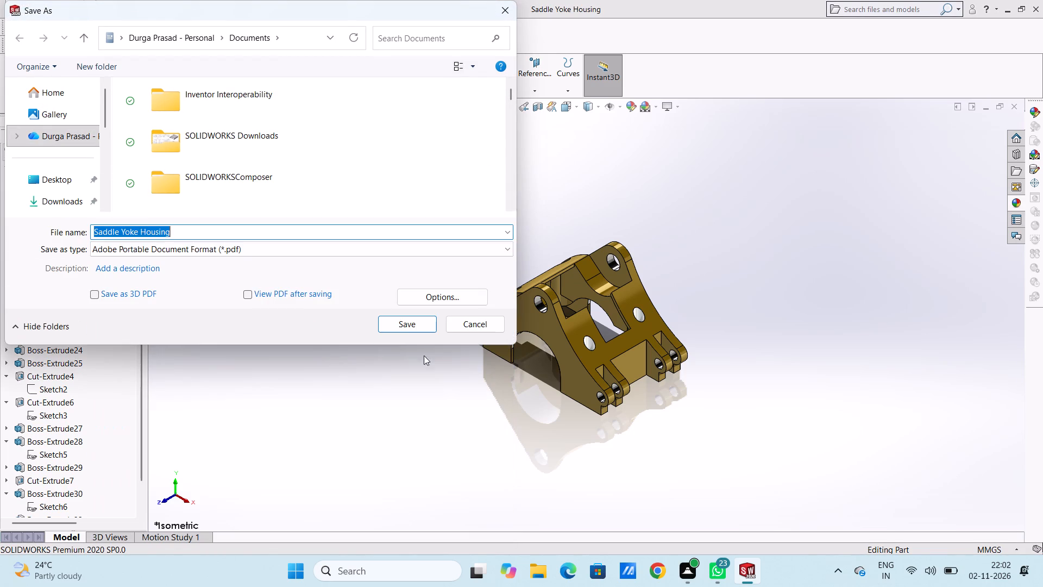
click(409, 322)
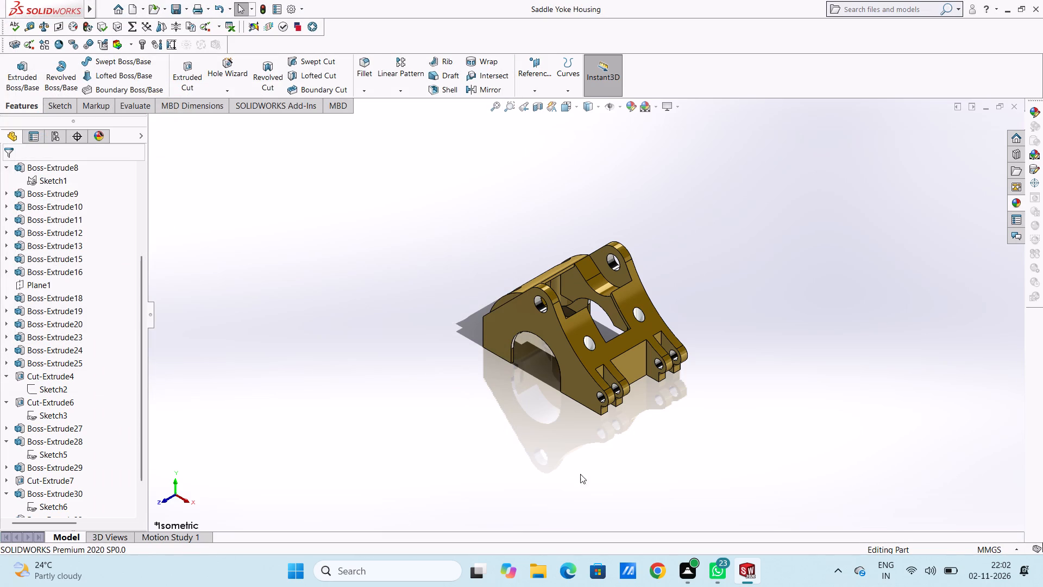